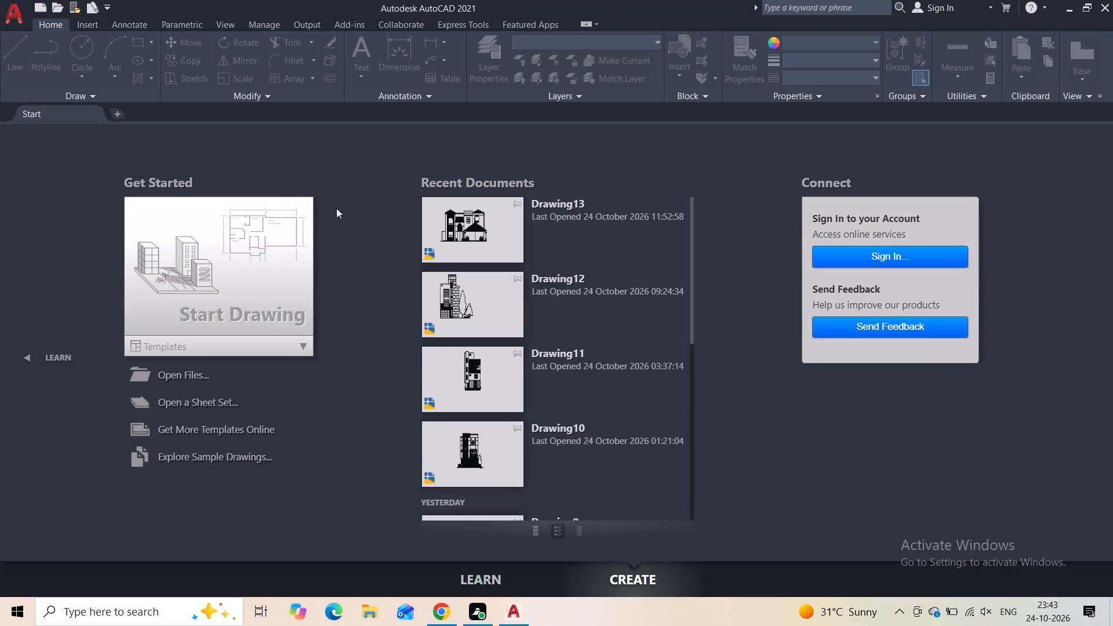
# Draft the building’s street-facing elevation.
# Start a new blank drawing.
pyautogui.click(305, 252)
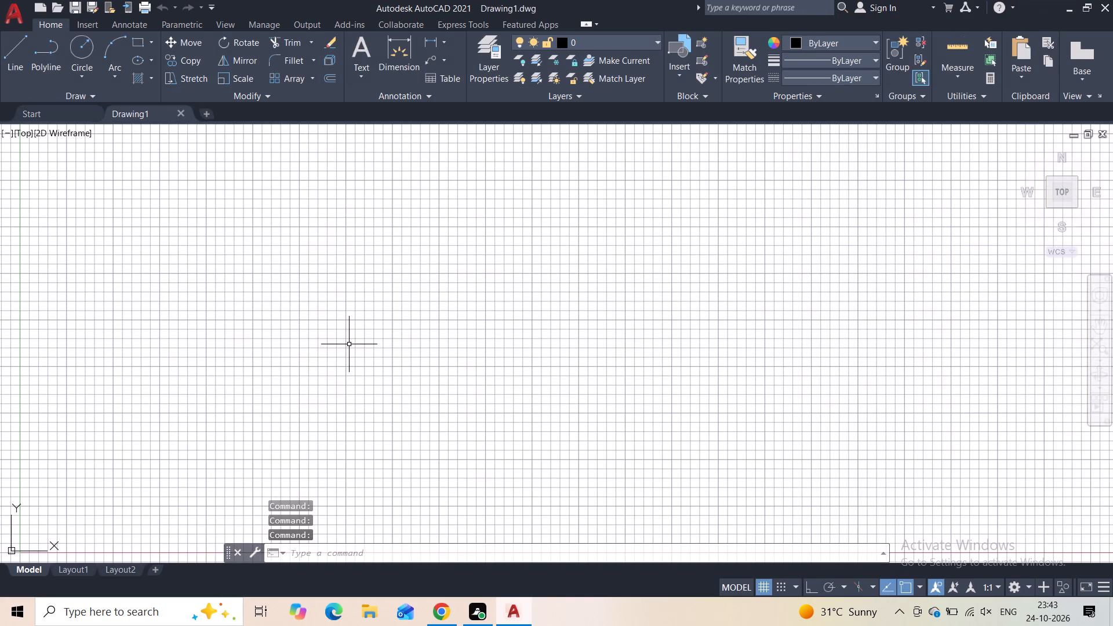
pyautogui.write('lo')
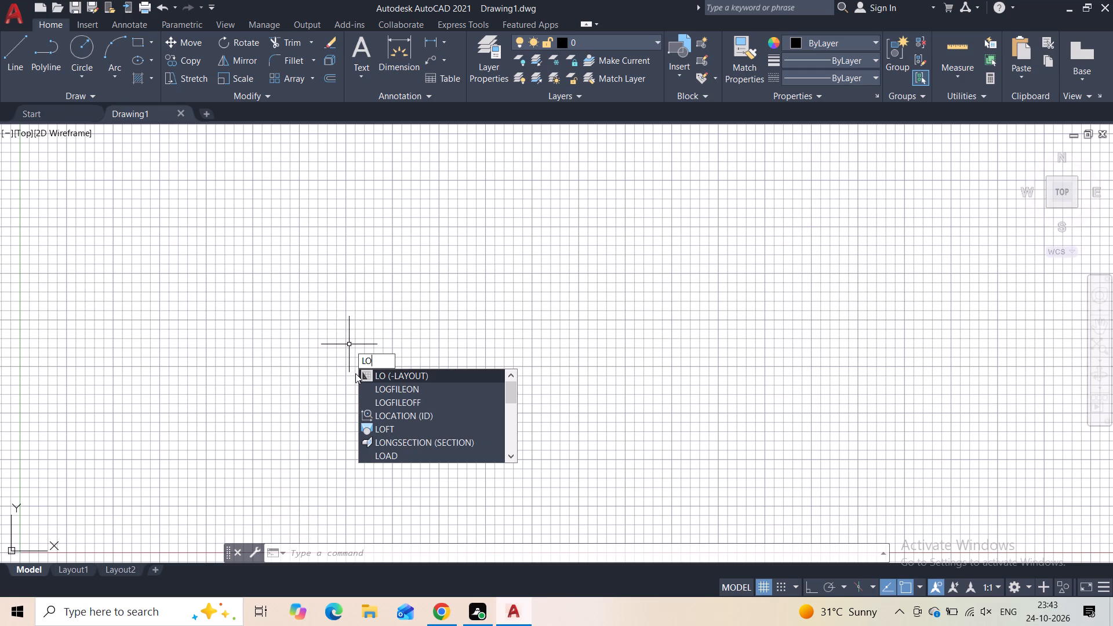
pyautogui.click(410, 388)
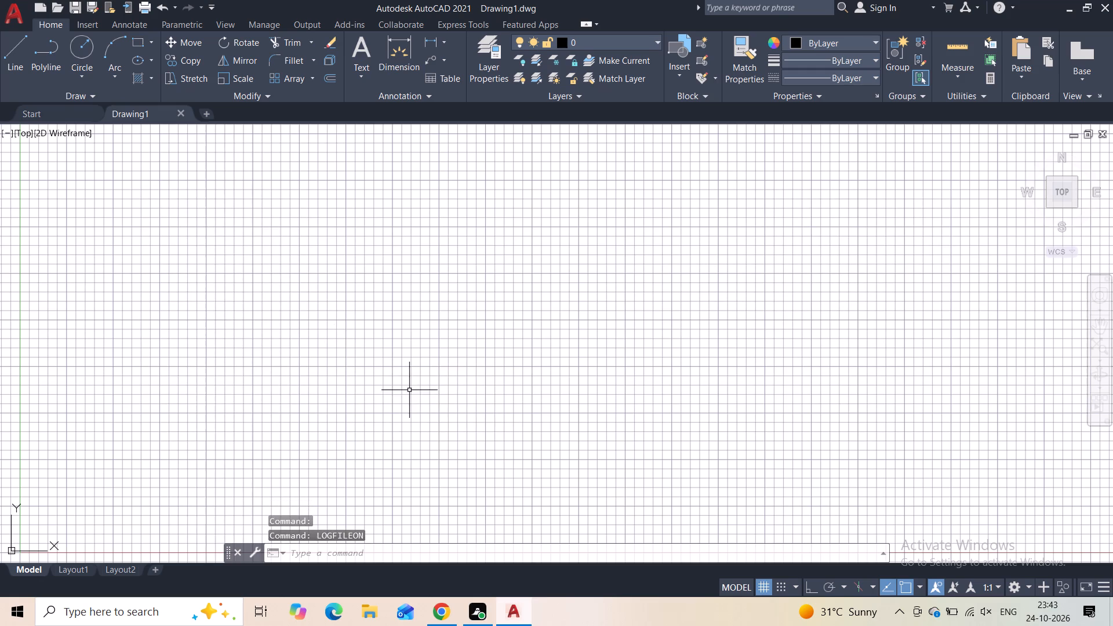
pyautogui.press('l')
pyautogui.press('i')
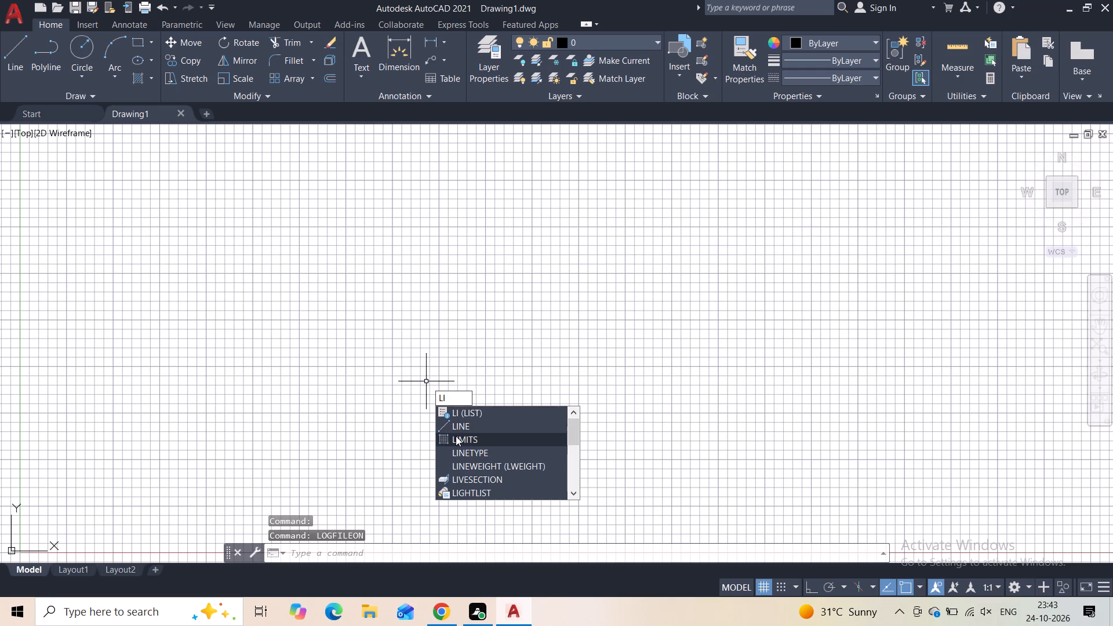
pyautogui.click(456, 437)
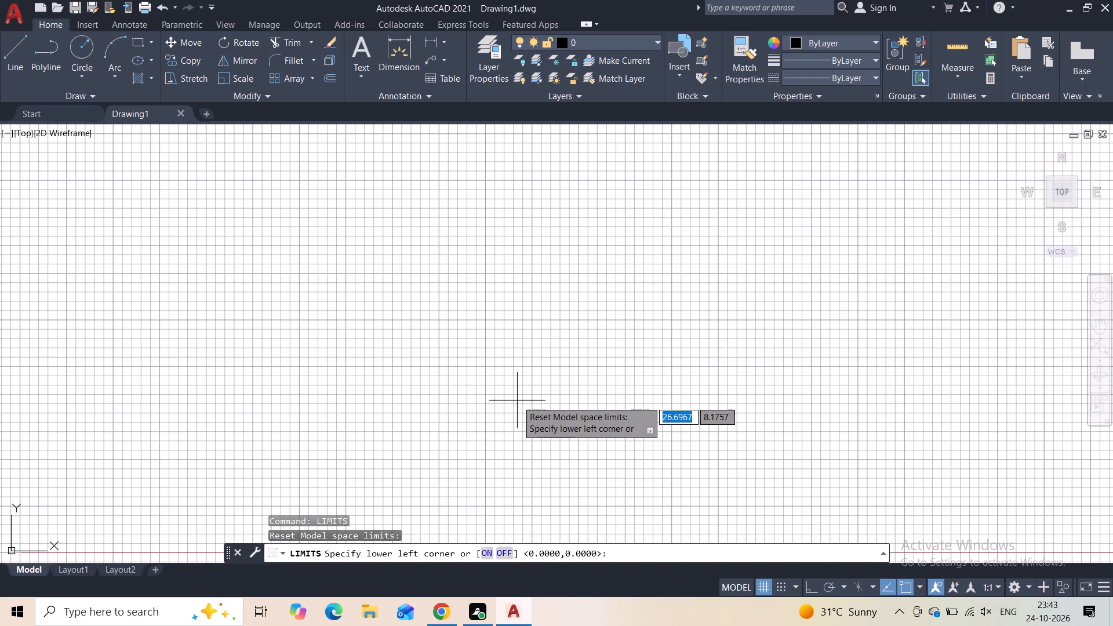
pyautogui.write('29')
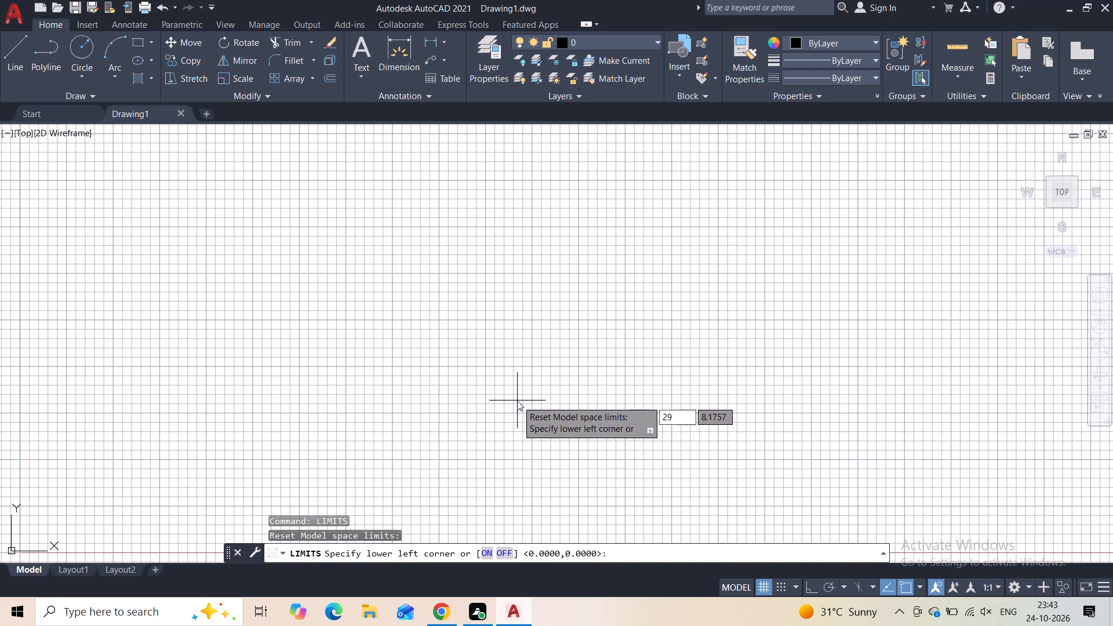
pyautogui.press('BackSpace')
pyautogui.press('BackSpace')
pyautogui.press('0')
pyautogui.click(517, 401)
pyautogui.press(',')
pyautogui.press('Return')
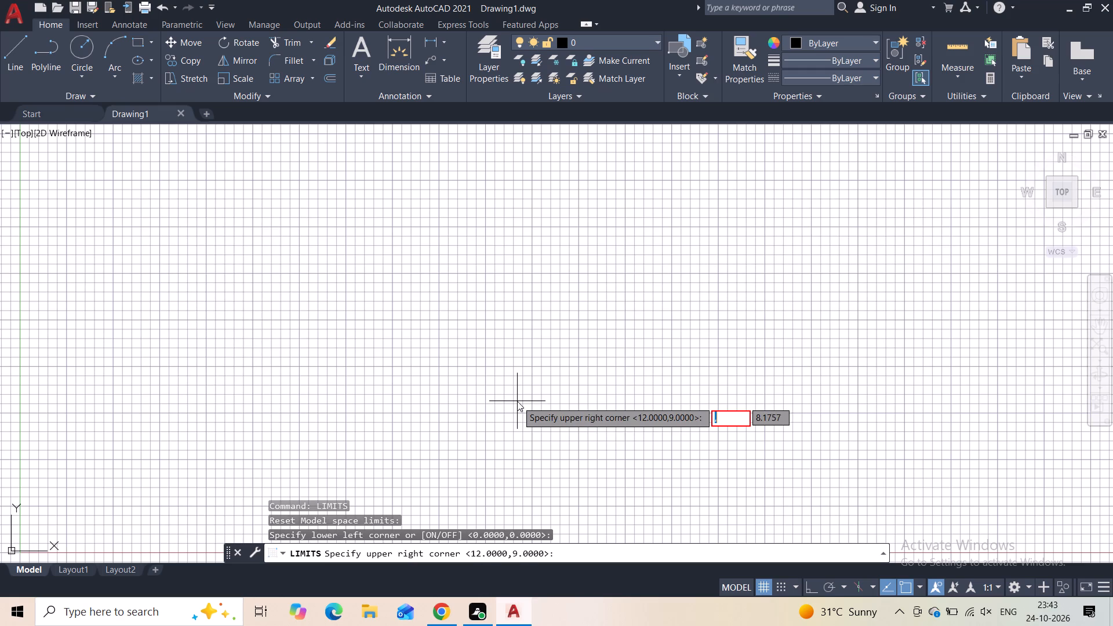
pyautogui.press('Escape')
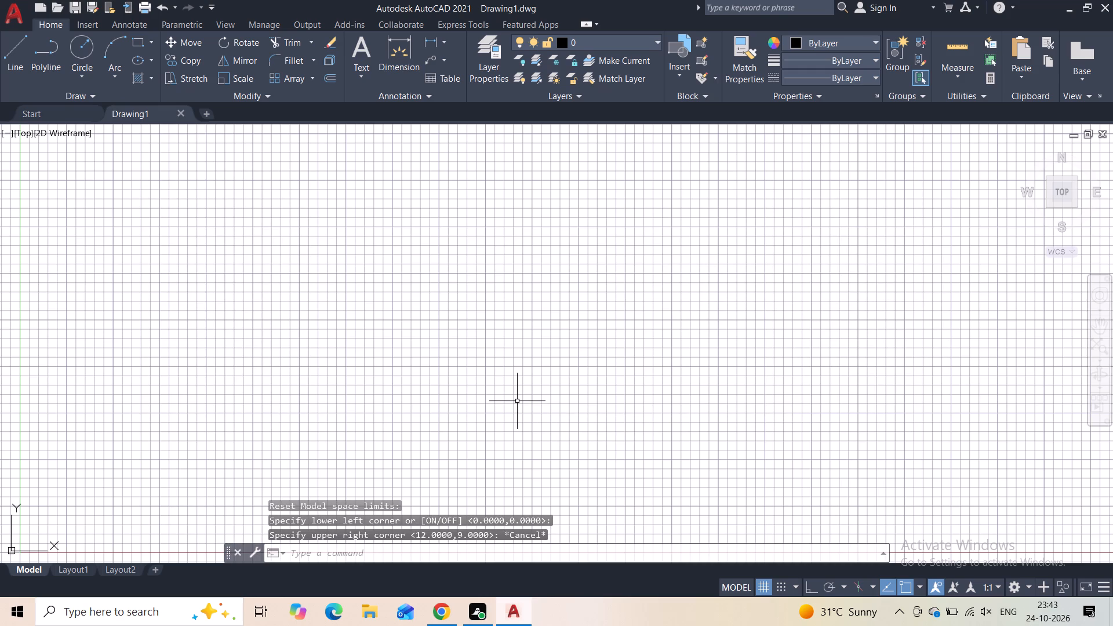
# Set the model space limits with lower left corner 0,0 and upper right corner 297,210.
pyautogui.write('li')
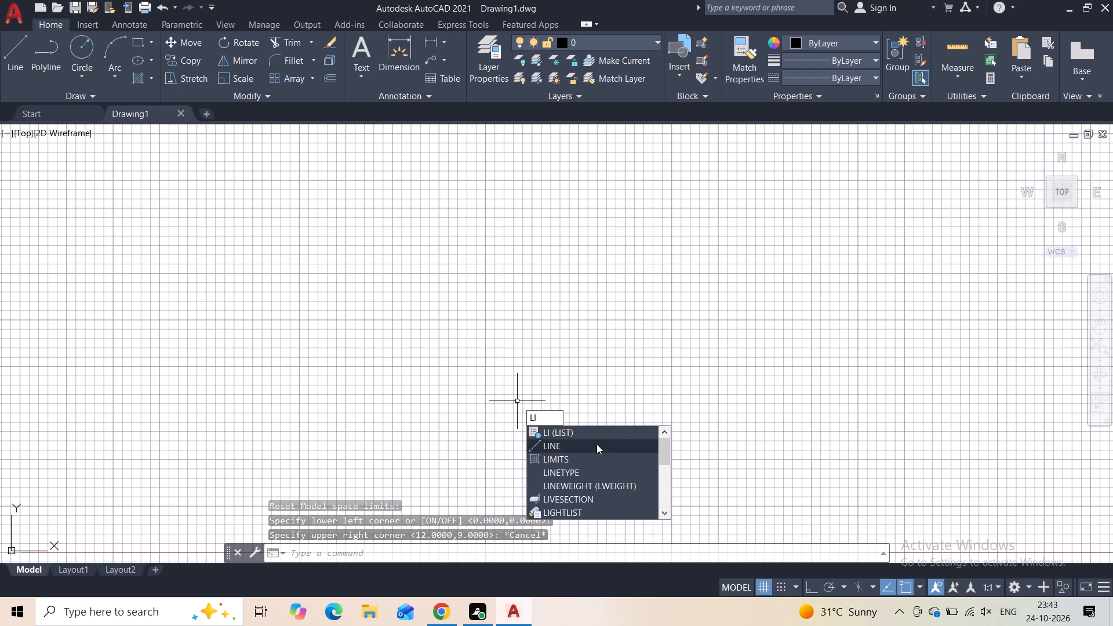
pyautogui.click(583, 456)
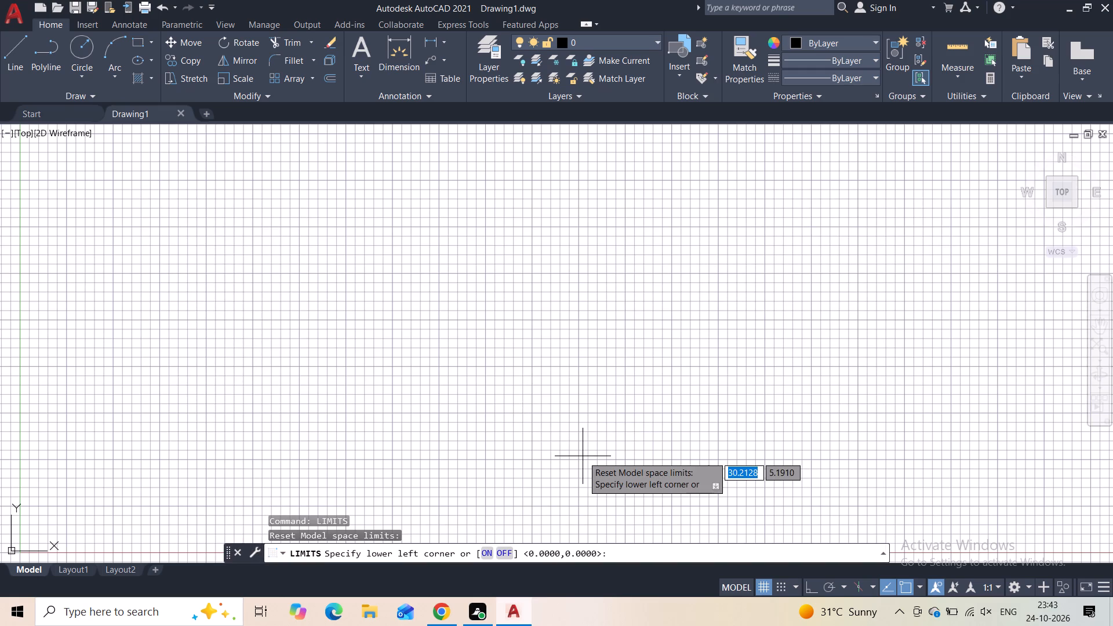
pyautogui.press('0')
pyautogui.write(',0')
pyautogui.press('Return')
pyautogui.write('297')
pyautogui.write(',210')
pyautogui.press('Return')
pyautogui.press('z')
pyautogui.press('Return')
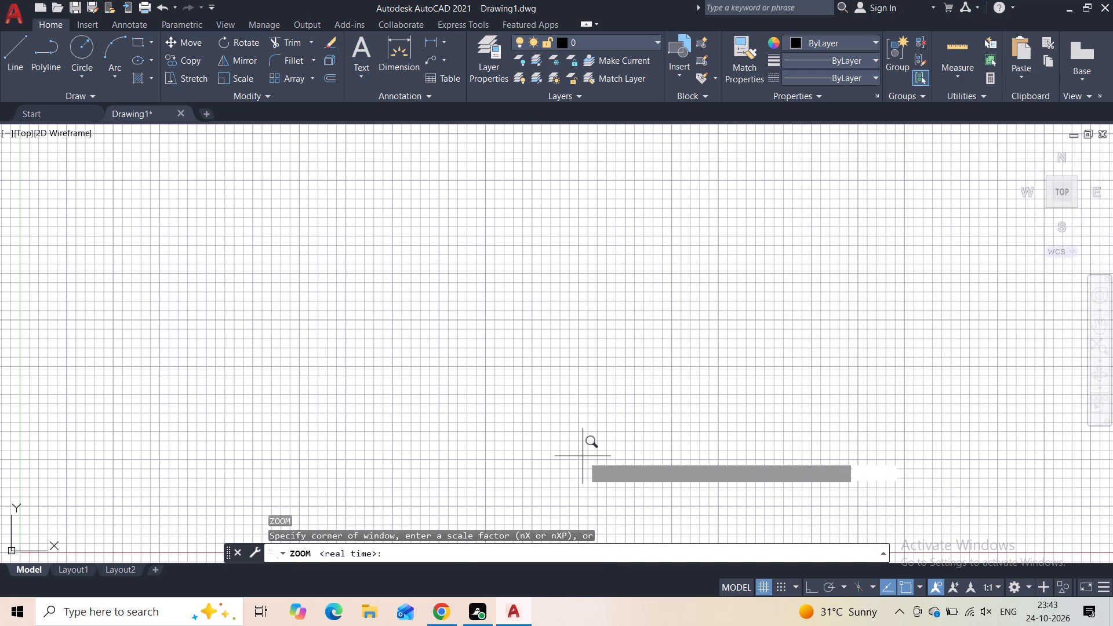
pyautogui.press('a')
pyautogui.press('Return')
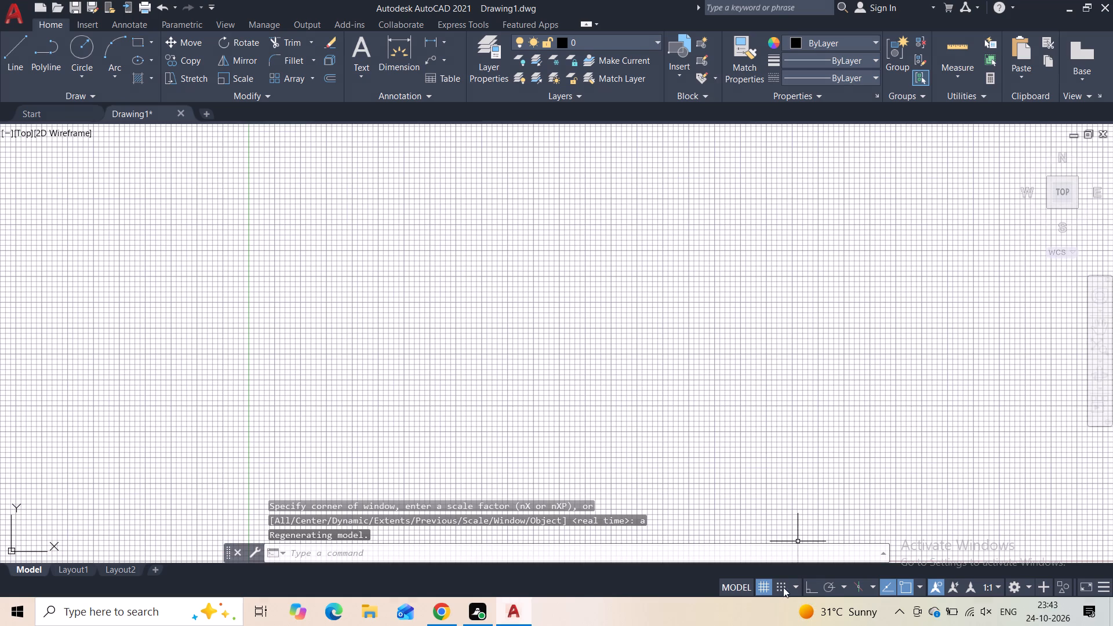
# Turn off the grid display in the drawing area.
pyautogui.click(764, 584)
# Set the drawing units' length type to Architectural.
pyautogui.press('u')
pyautogui.press('n')
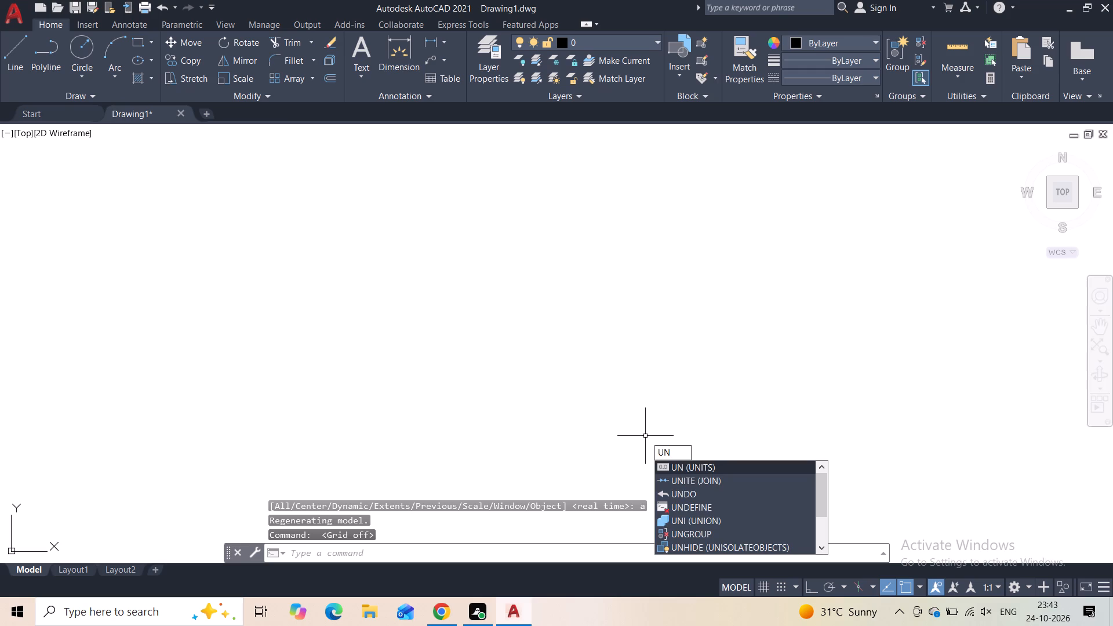
pyautogui.click(722, 467)
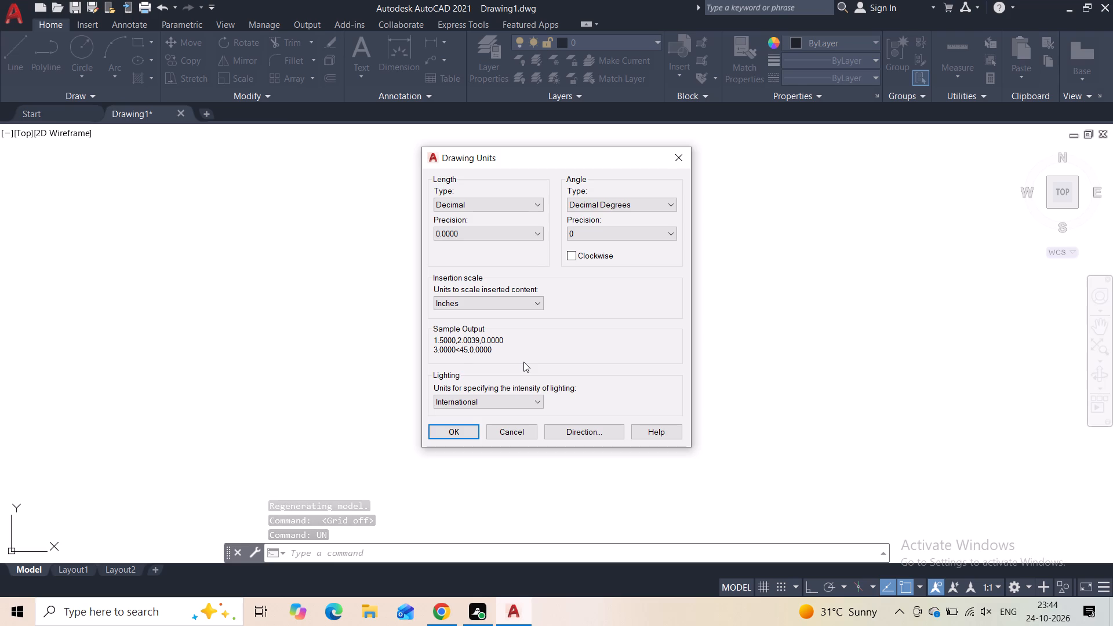
pyautogui.click(499, 203)
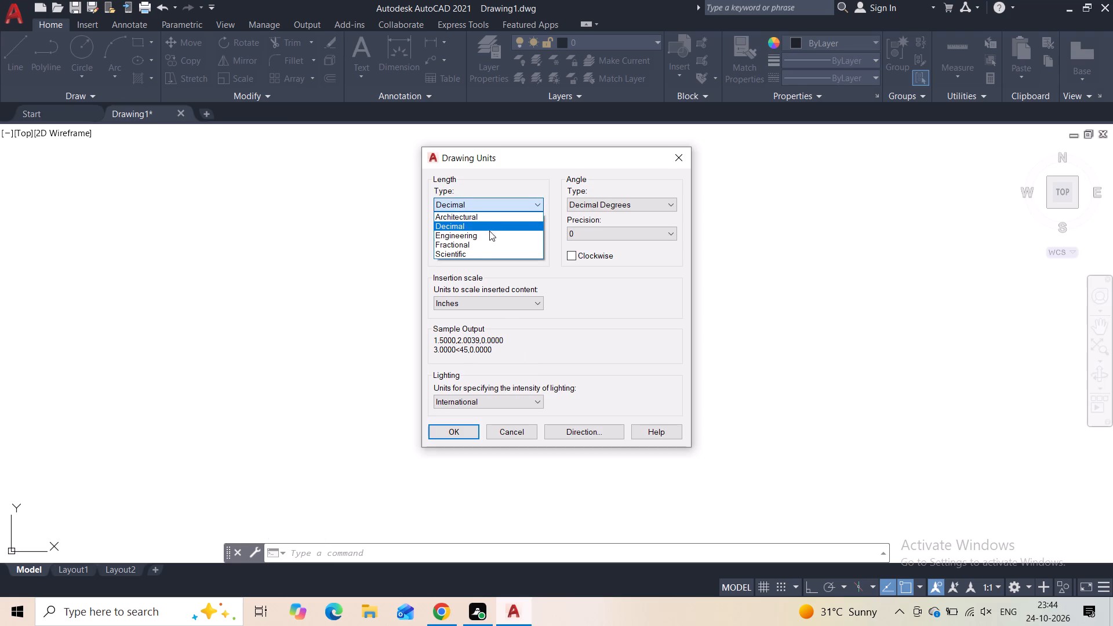
pyautogui.click(481, 216)
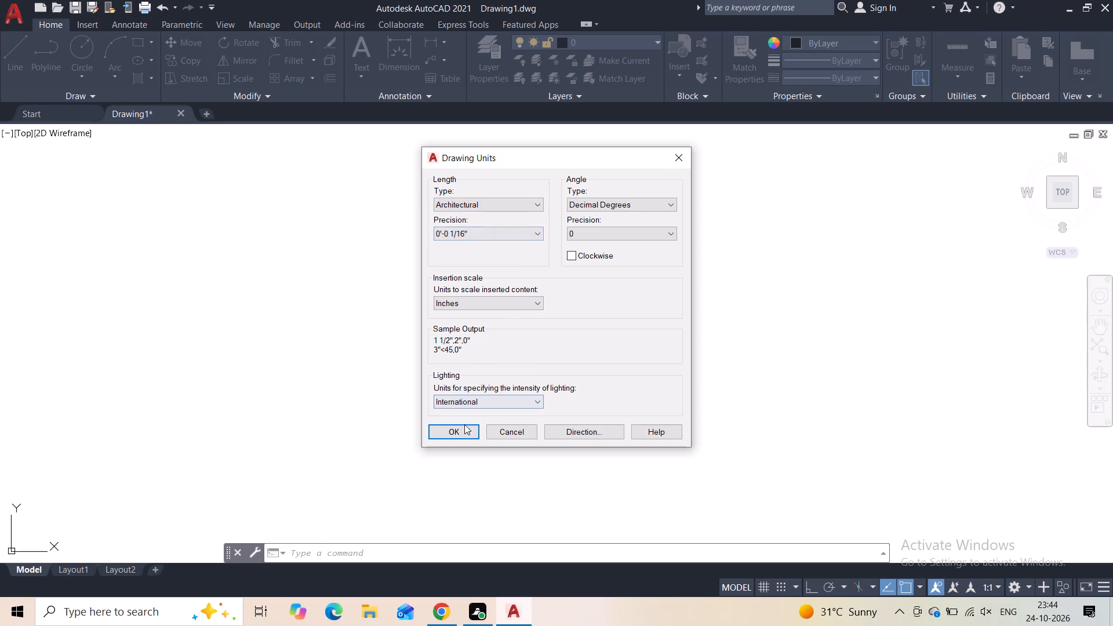
pyautogui.click(464, 431)
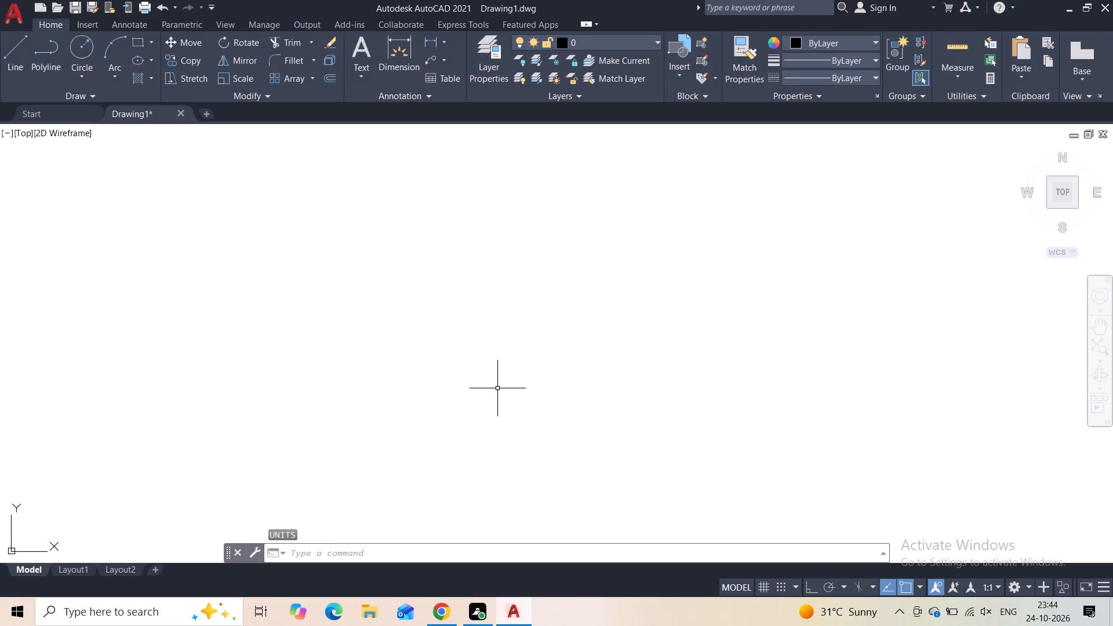
# Modify the Standard dimension style to text height 0'-1 1/8" and Architectural primary units, and set it as the current style.
pyautogui.write('dd')
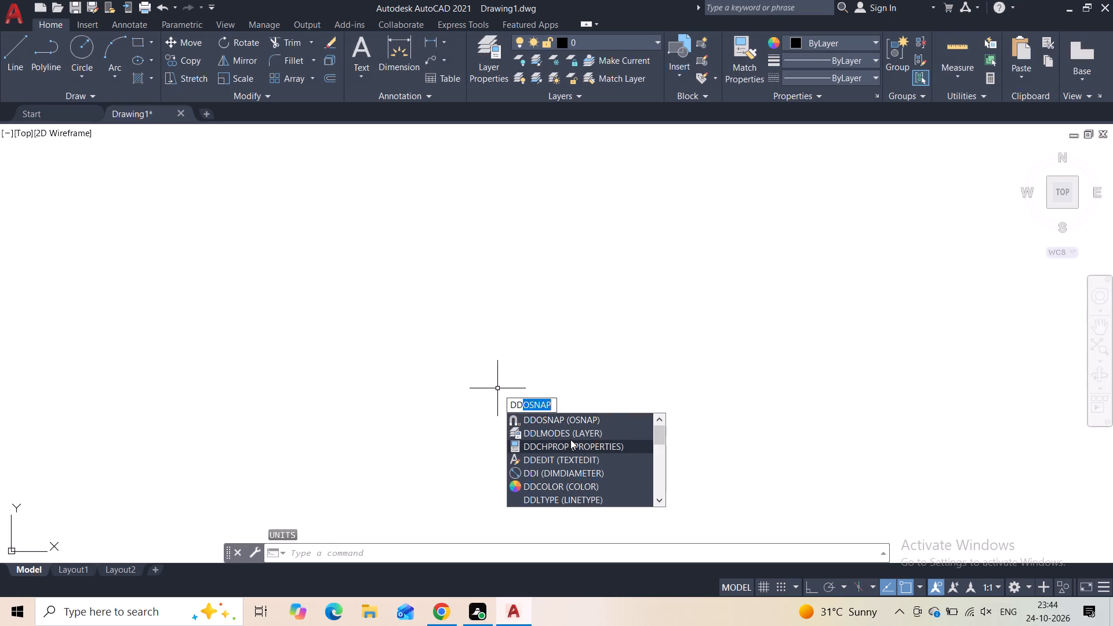
pyautogui.press('Escape')
pyautogui.press('d')
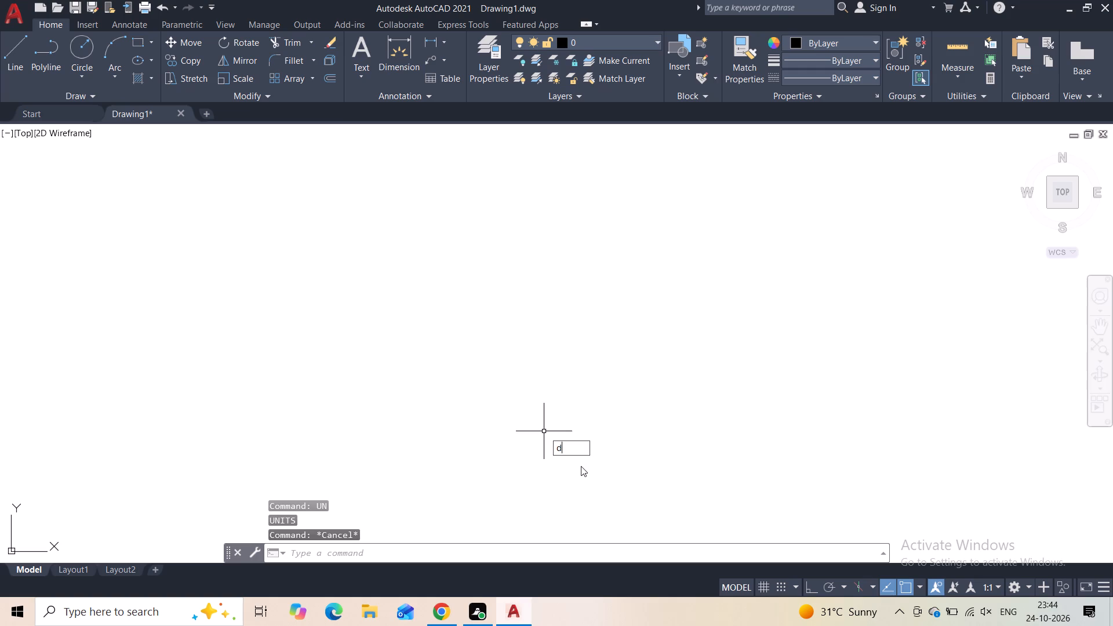
pyautogui.click(581, 466)
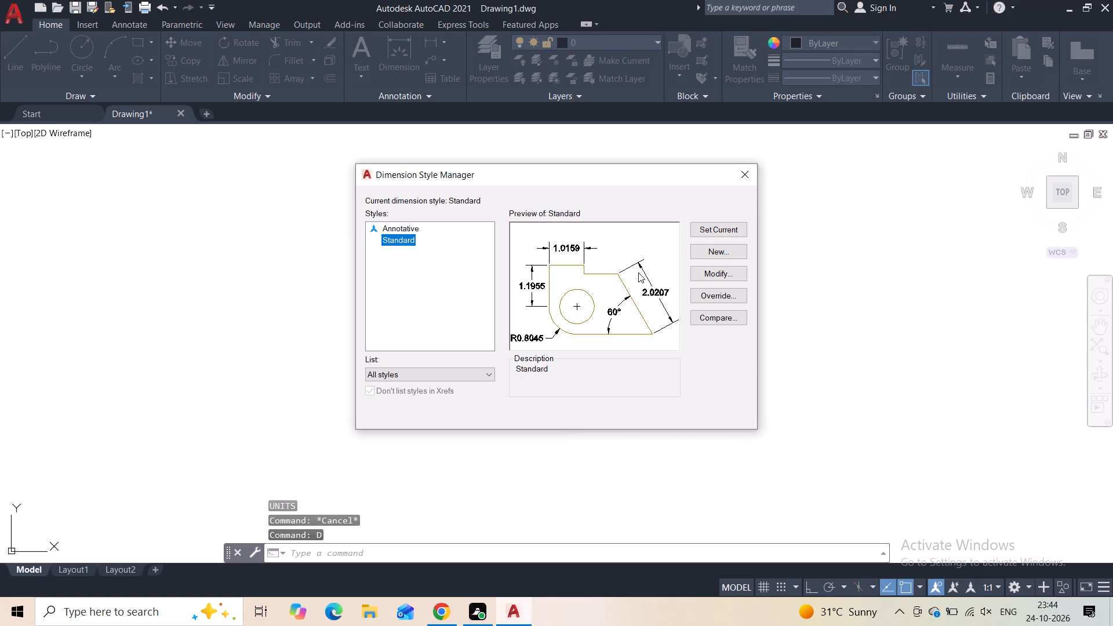
pyautogui.click(712, 274)
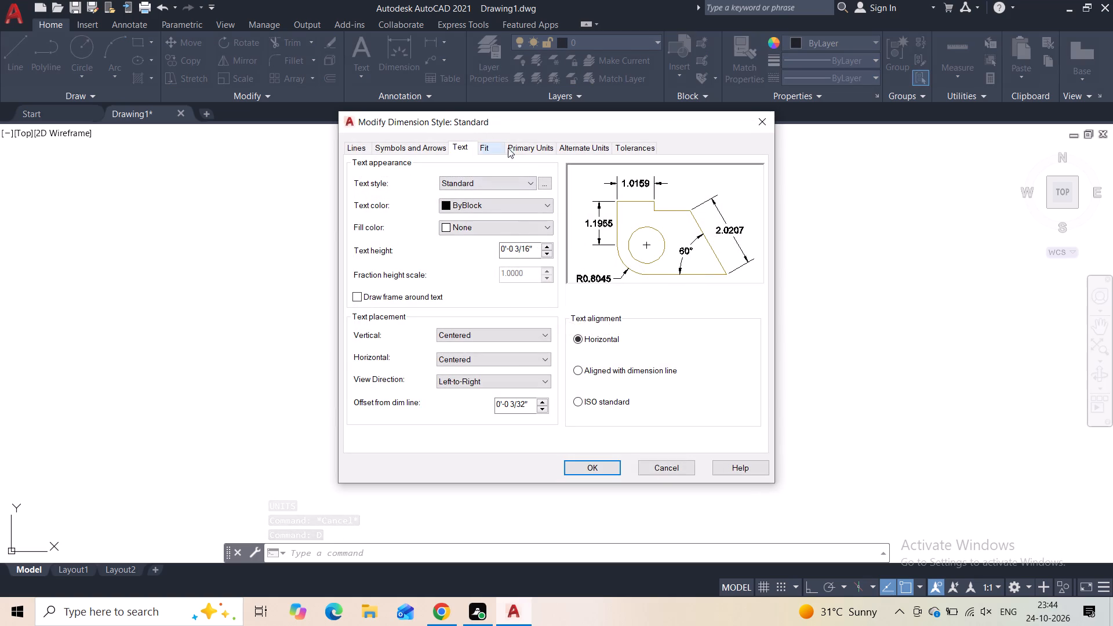
pyautogui.click(544, 248)
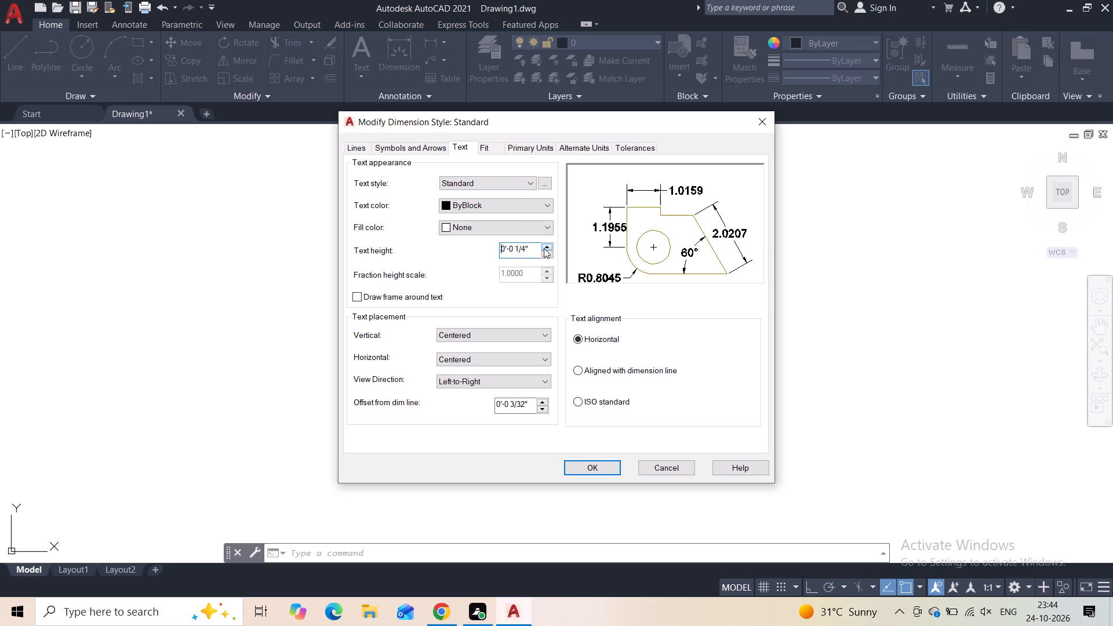
pyautogui.click(542, 151)
pyautogui.click(536, 172)
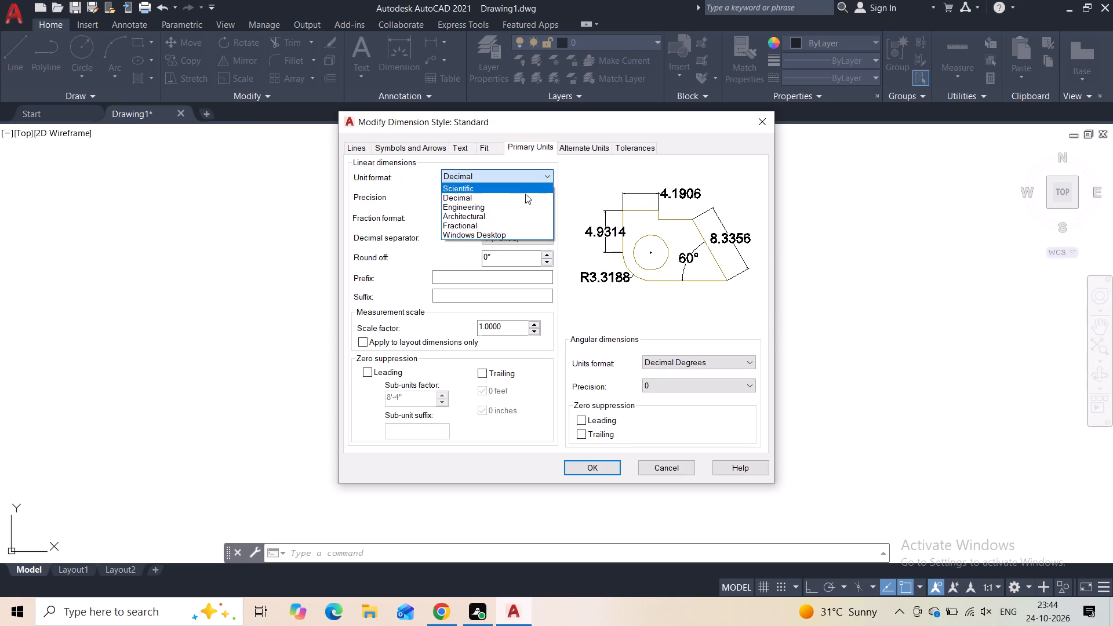
pyautogui.click(499, 214)
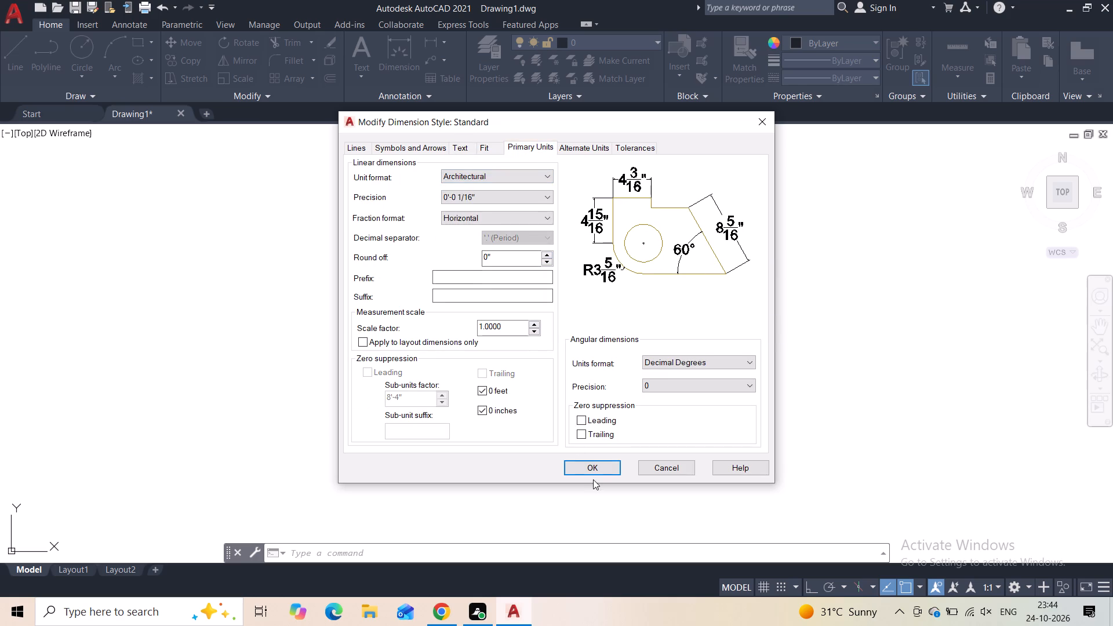
pyautogui.click(590, 466)
pyautogui.click(726, 225)
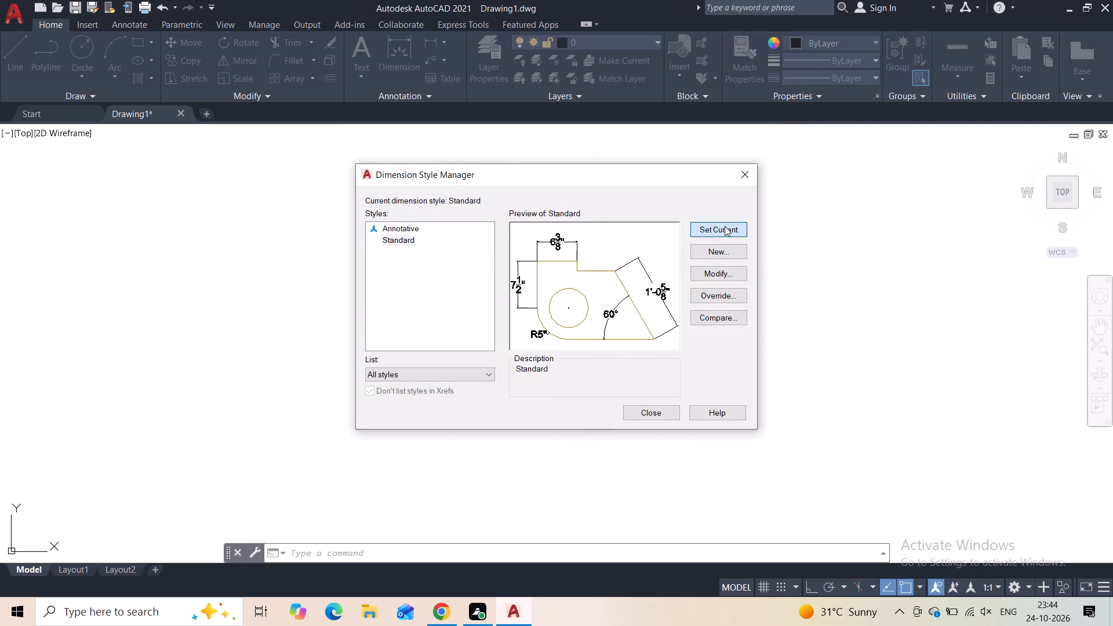
pyautogui.click(633, 410)
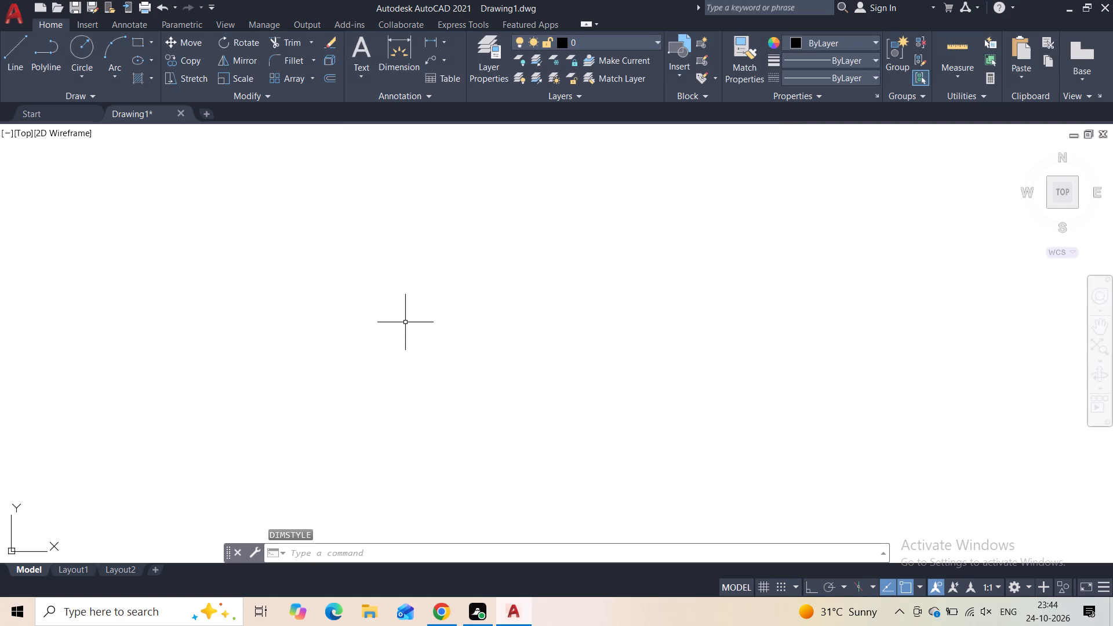
# Turn on Ortho mode.
pyautogui.hotkey('ctrl', 'F8')
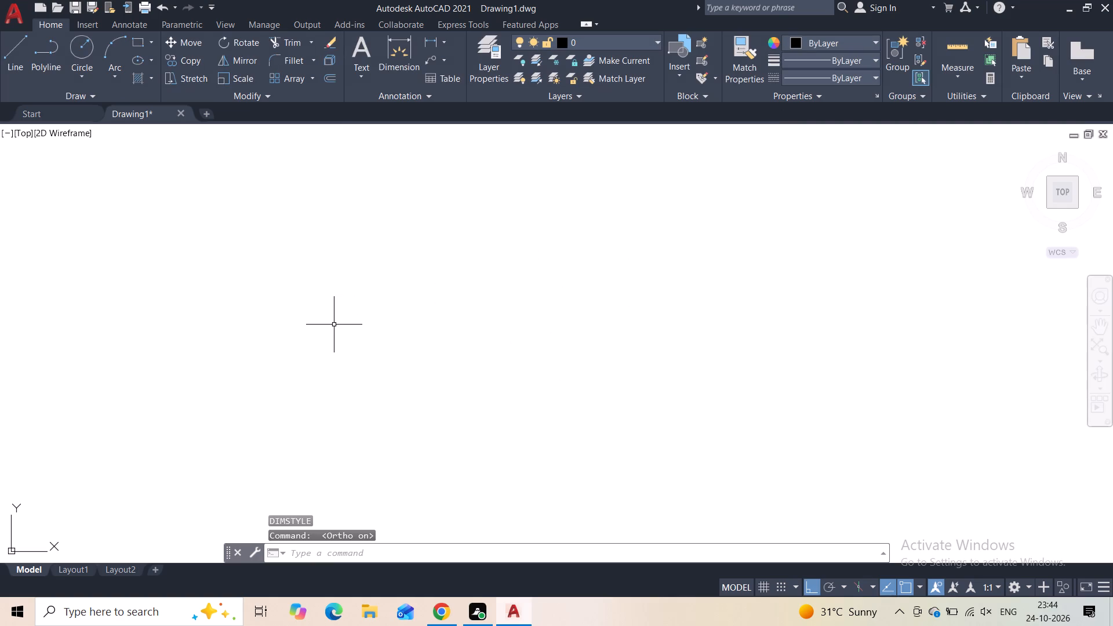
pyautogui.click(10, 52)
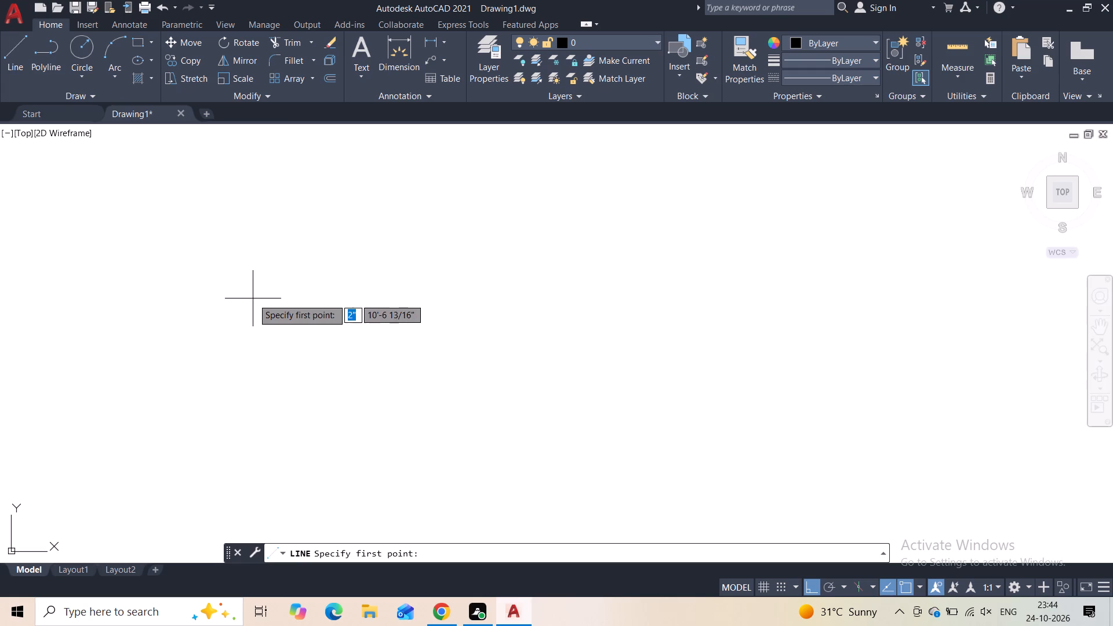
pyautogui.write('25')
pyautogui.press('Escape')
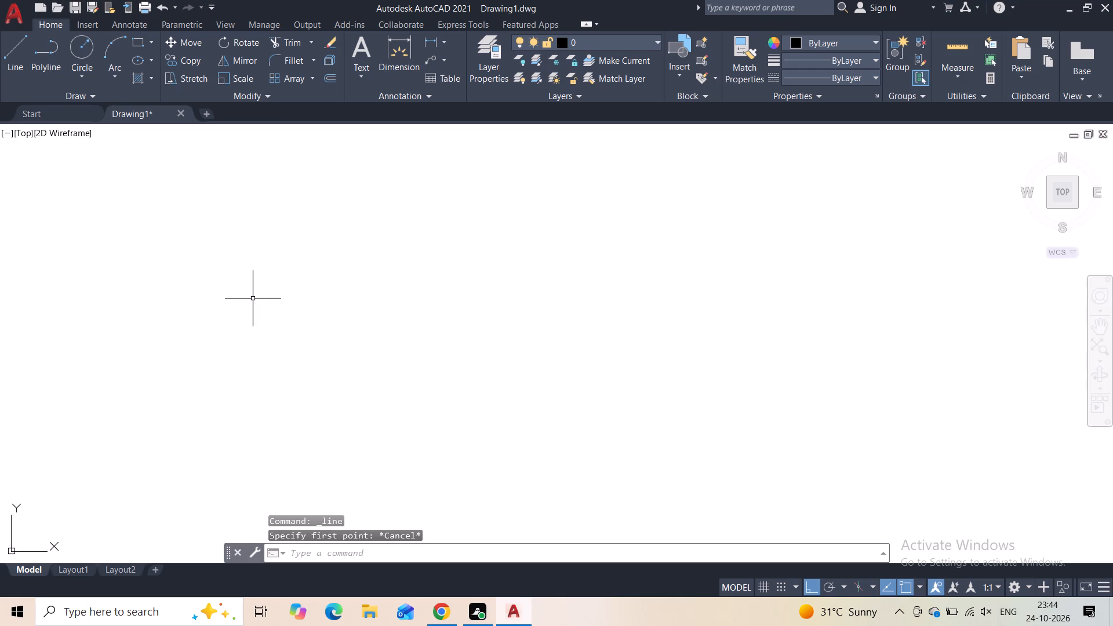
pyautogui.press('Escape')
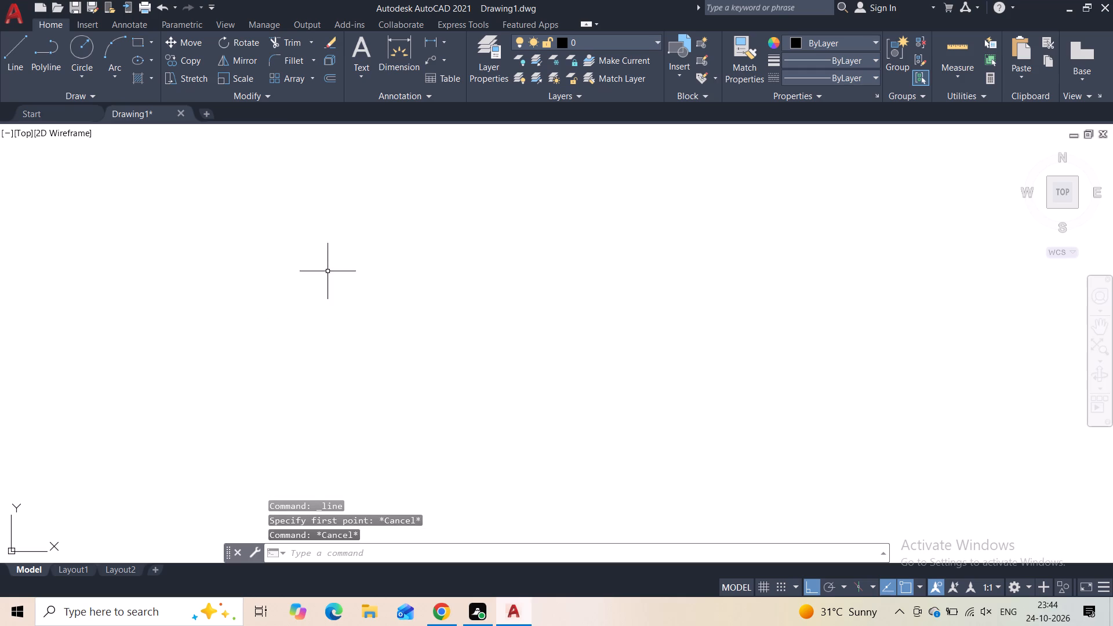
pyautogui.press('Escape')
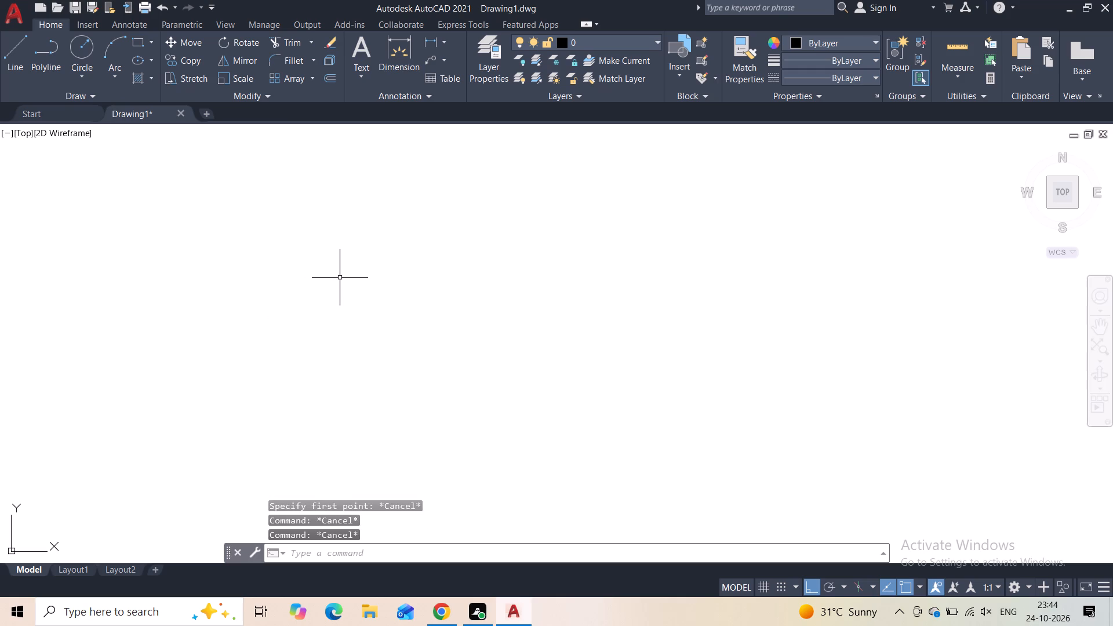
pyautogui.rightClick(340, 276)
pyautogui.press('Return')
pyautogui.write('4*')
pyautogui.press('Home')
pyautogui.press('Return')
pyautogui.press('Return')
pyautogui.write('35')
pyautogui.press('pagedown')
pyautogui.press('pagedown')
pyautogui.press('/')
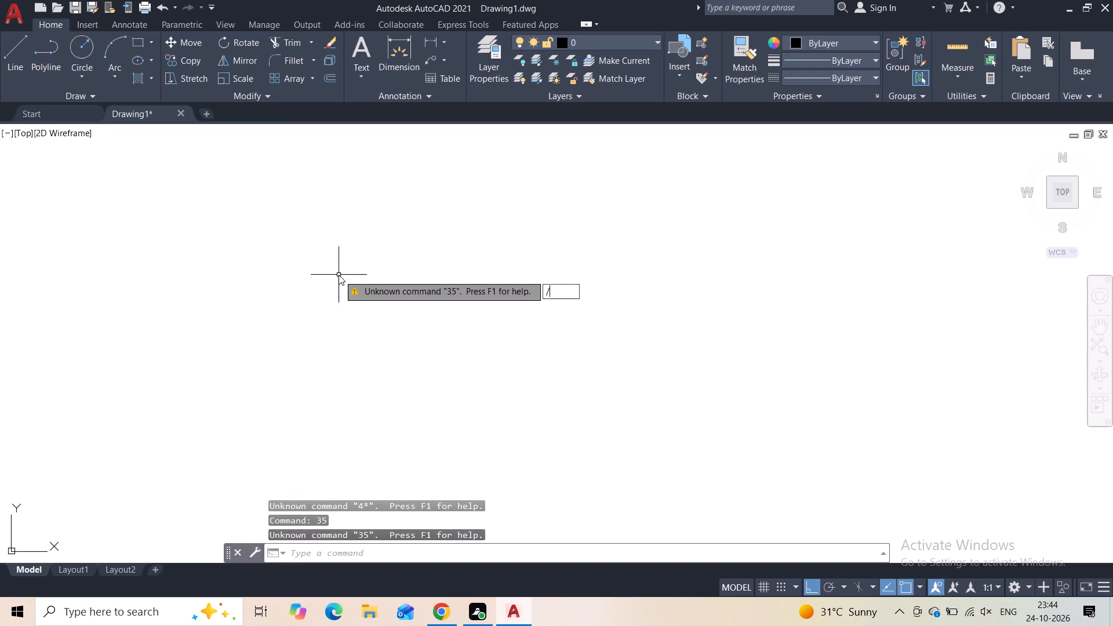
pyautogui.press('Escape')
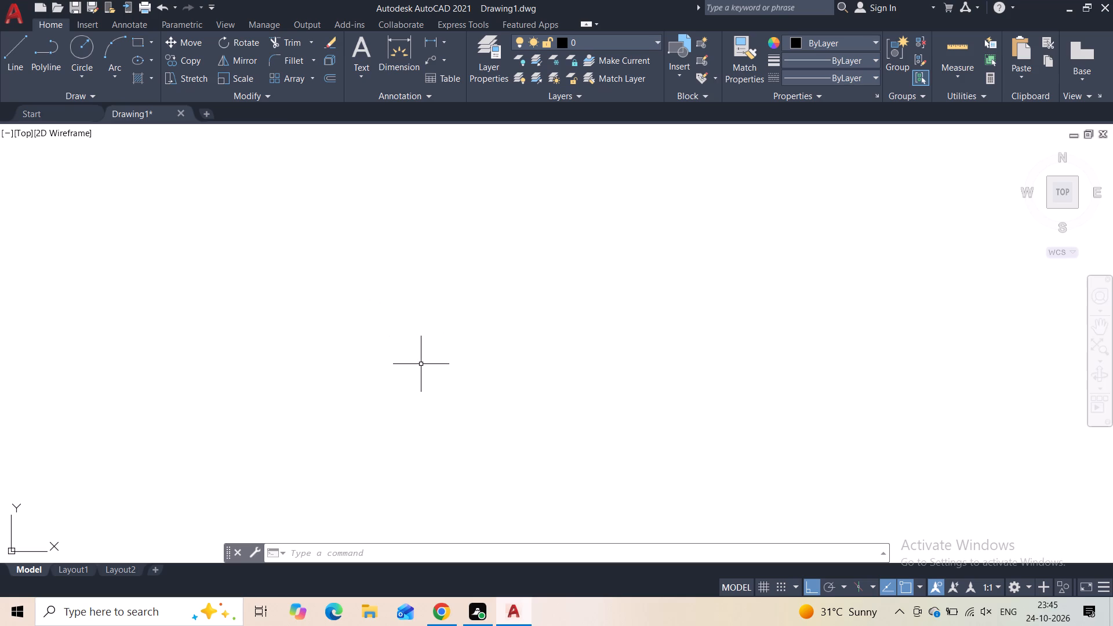
# Draw a horizontal base line about 25' long with the Line command.
pyautogui.click(20, 61)
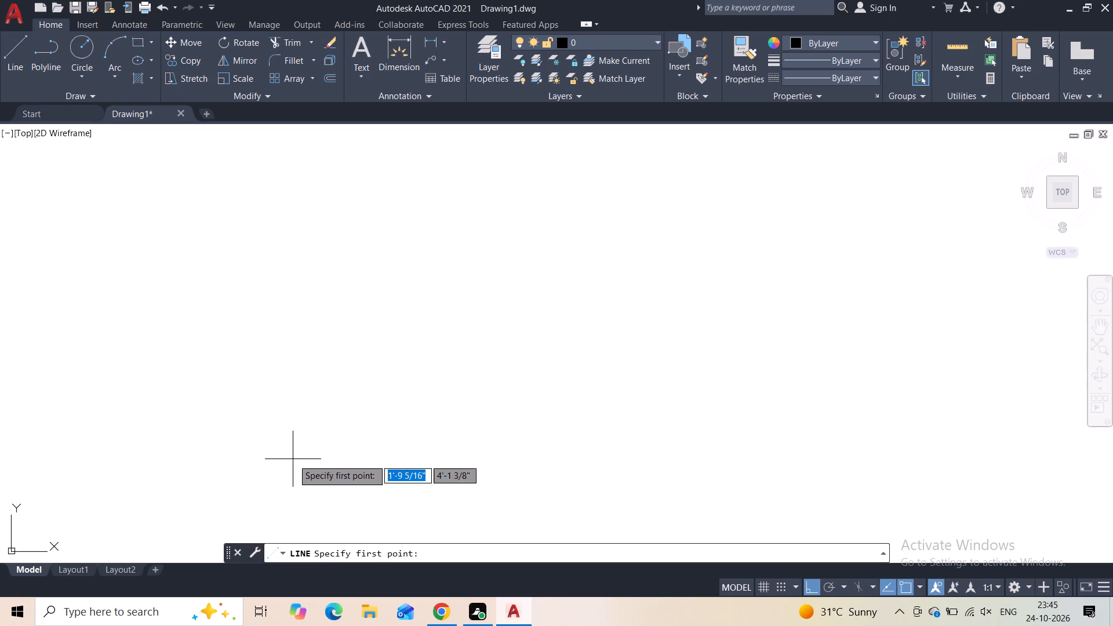
pyautogui.click(347, 396)
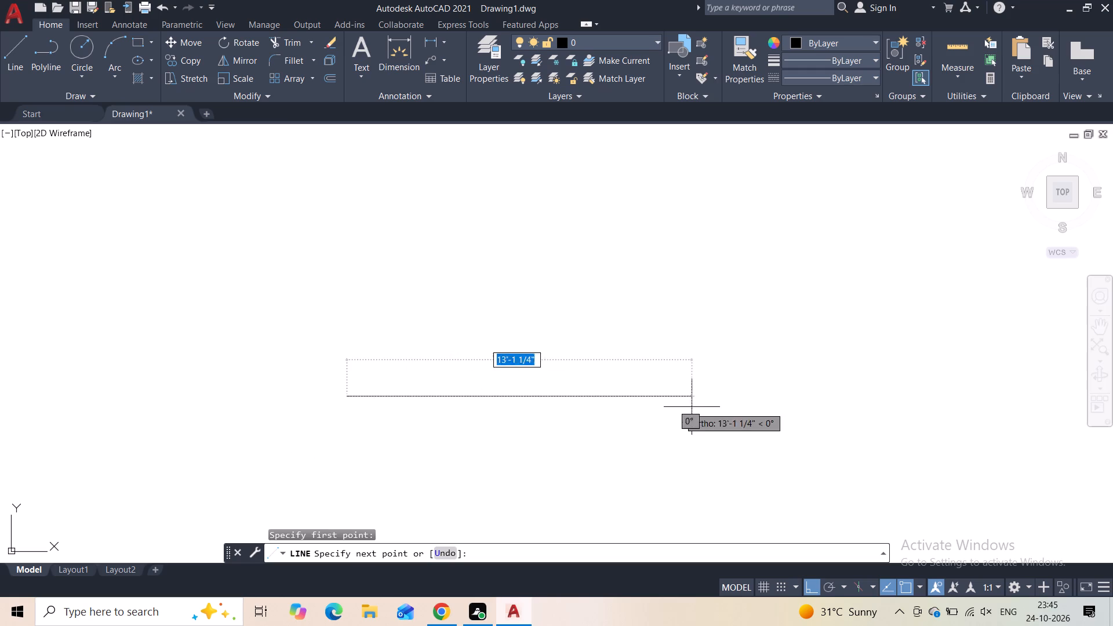
pyautogui.middleClick(896, 385)
pyautogui.scroll(-2, 896, 385)
pyautogui.moveTo(896, 385); pyautogui.dragTo(670, 408, button='middle')
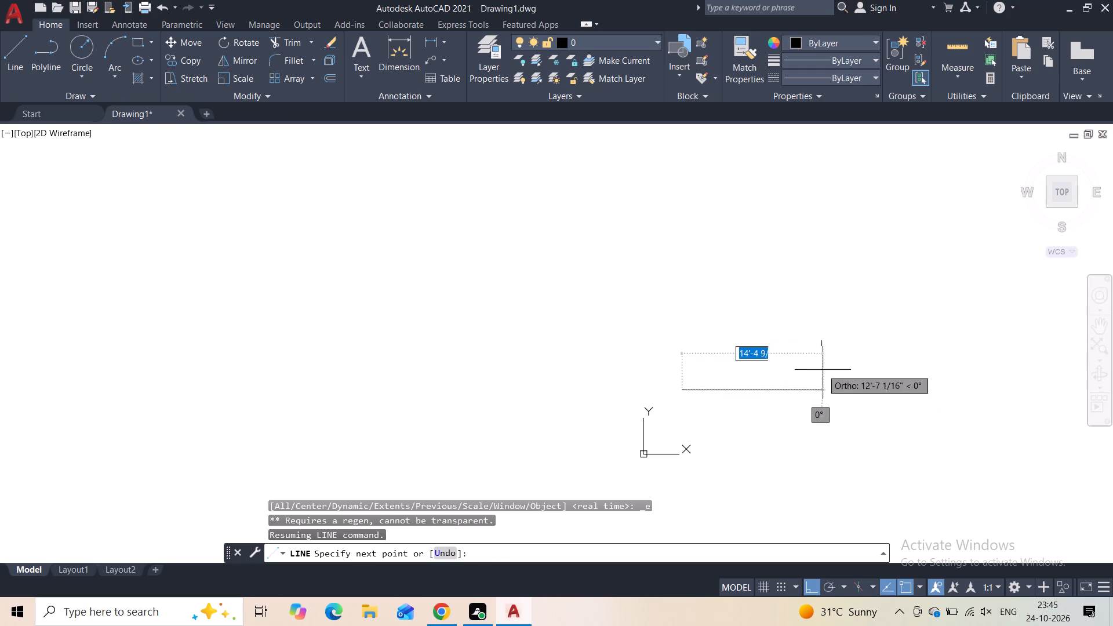
pyautogui.scroll(2, 836, 398)
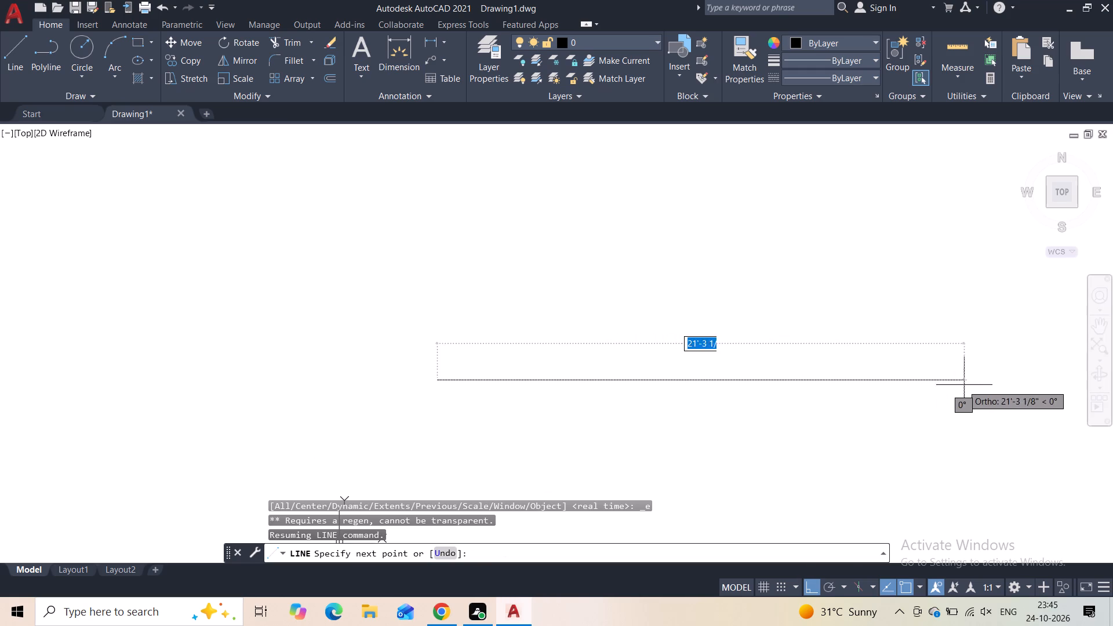
pyautogui.click(1059, 381)
pyautogui.press('Escape')
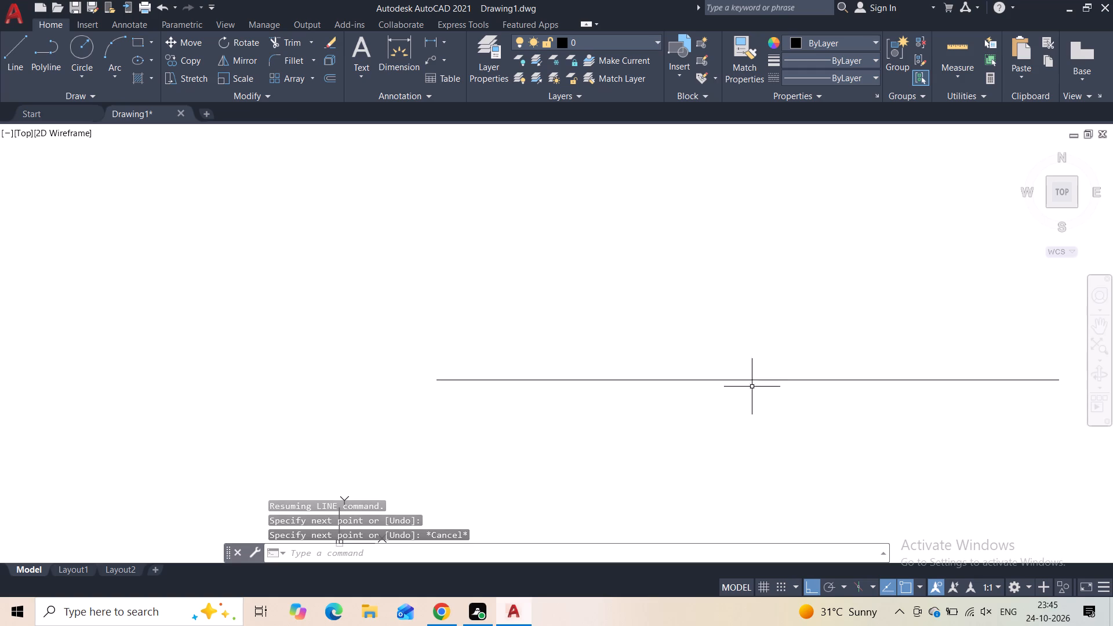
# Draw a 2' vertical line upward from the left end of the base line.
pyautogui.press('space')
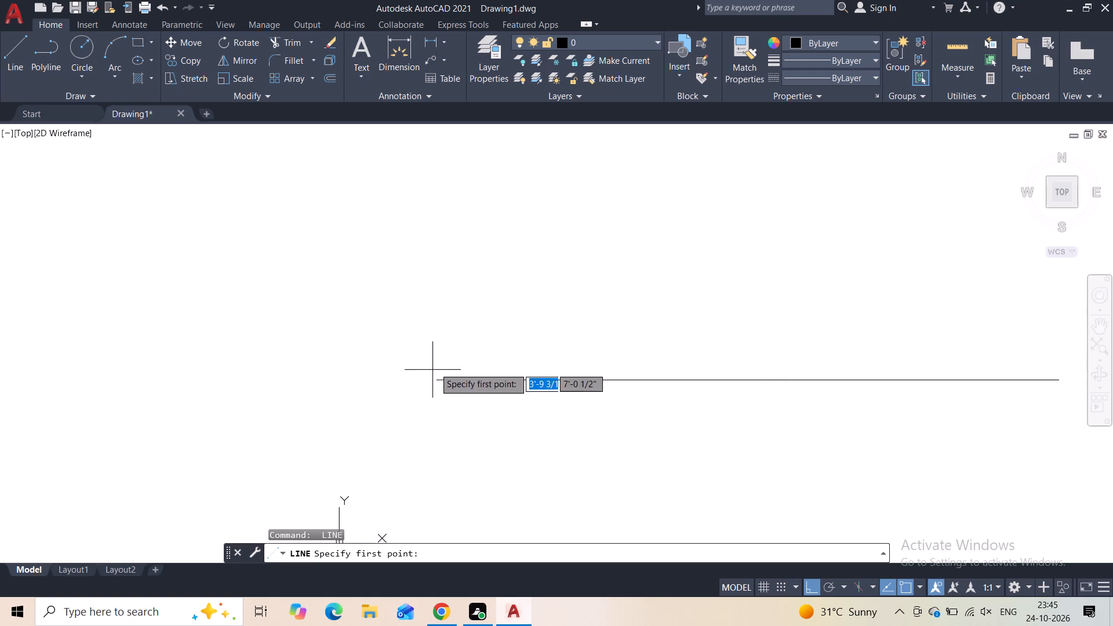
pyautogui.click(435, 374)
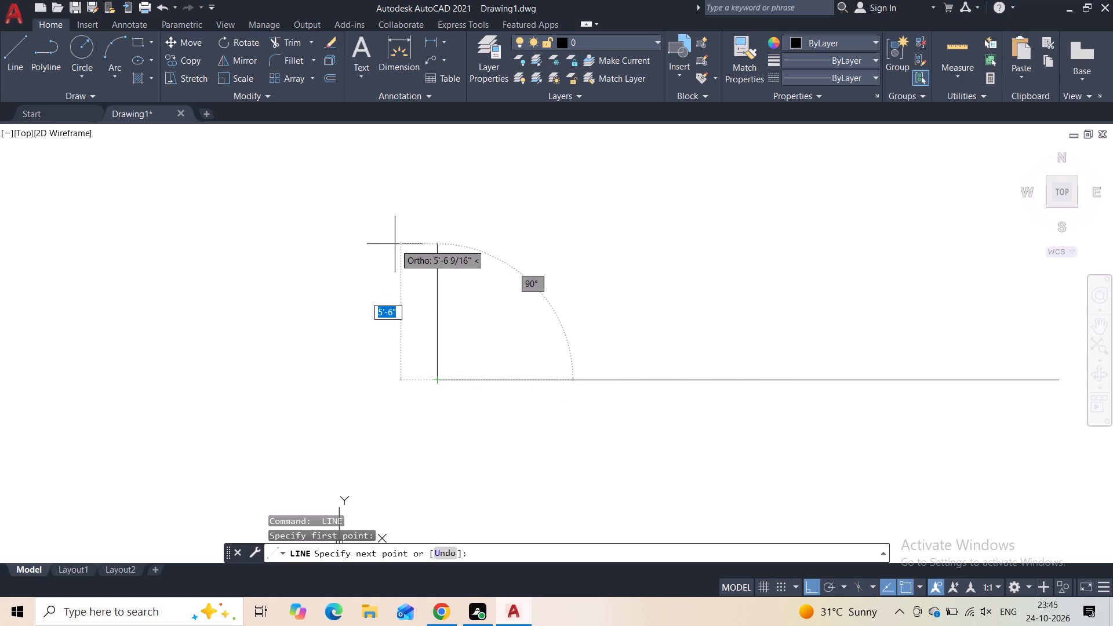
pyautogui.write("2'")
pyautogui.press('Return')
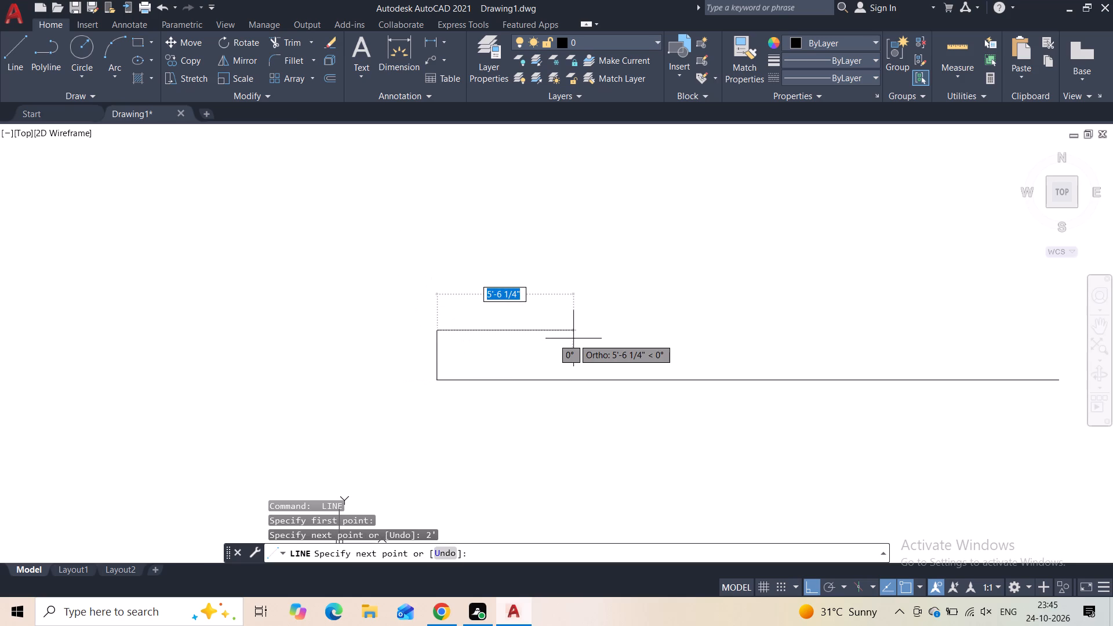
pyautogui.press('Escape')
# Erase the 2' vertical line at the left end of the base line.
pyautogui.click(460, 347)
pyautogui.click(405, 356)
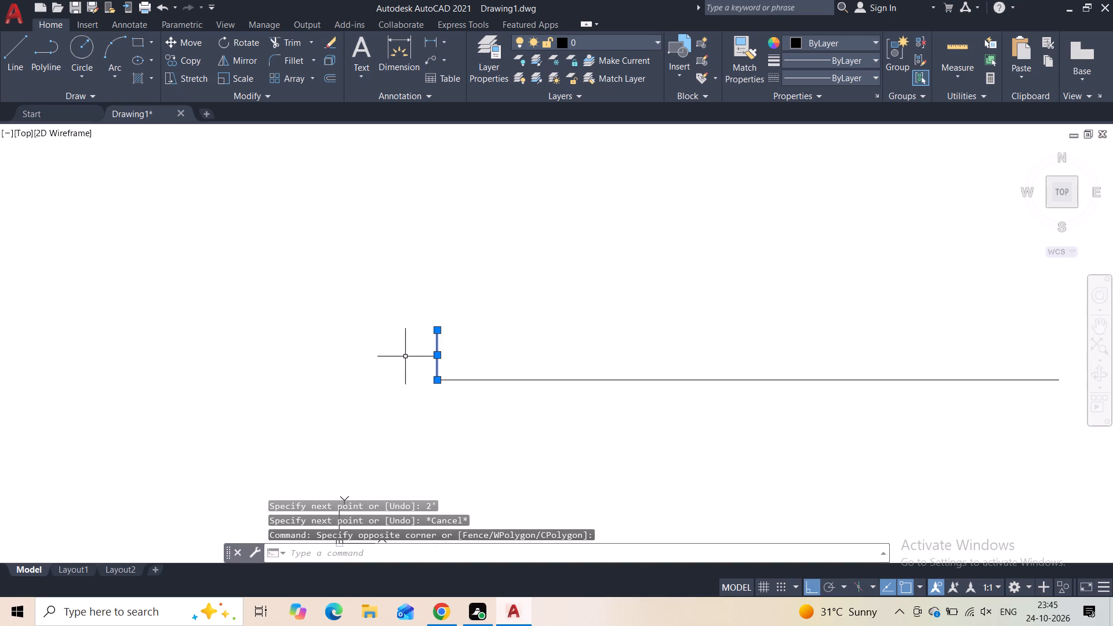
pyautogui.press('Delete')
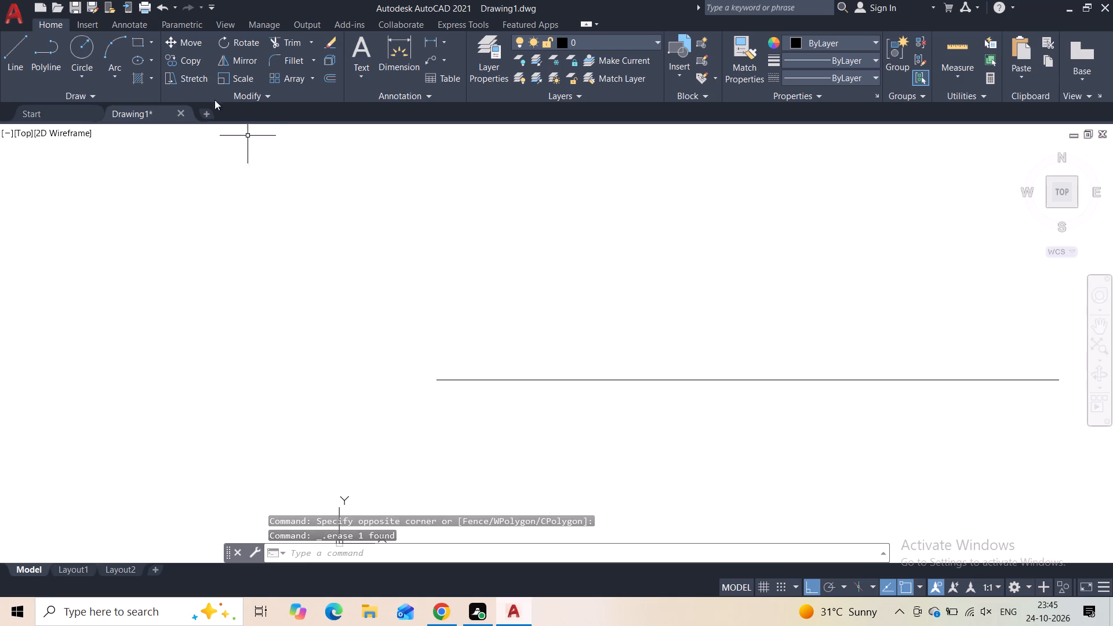
# Draw a 1' vertical line up from the base line's left end, continuing with a horizontal line matching the base line's length.
pyautogui.click(18, 64)
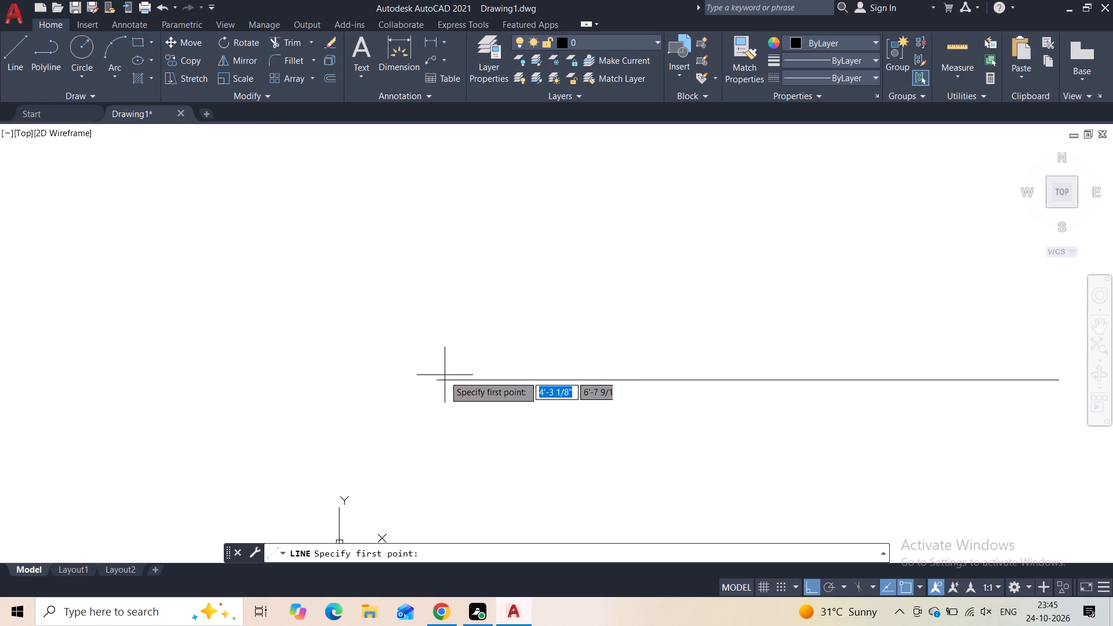
pyautogui.click(438, 376)
pyautogui.write("1'")
pyautogui.press('Return')
pyautogui.moveTo(527, 393); pyautogui.dragTo(471, 396, button='middle')
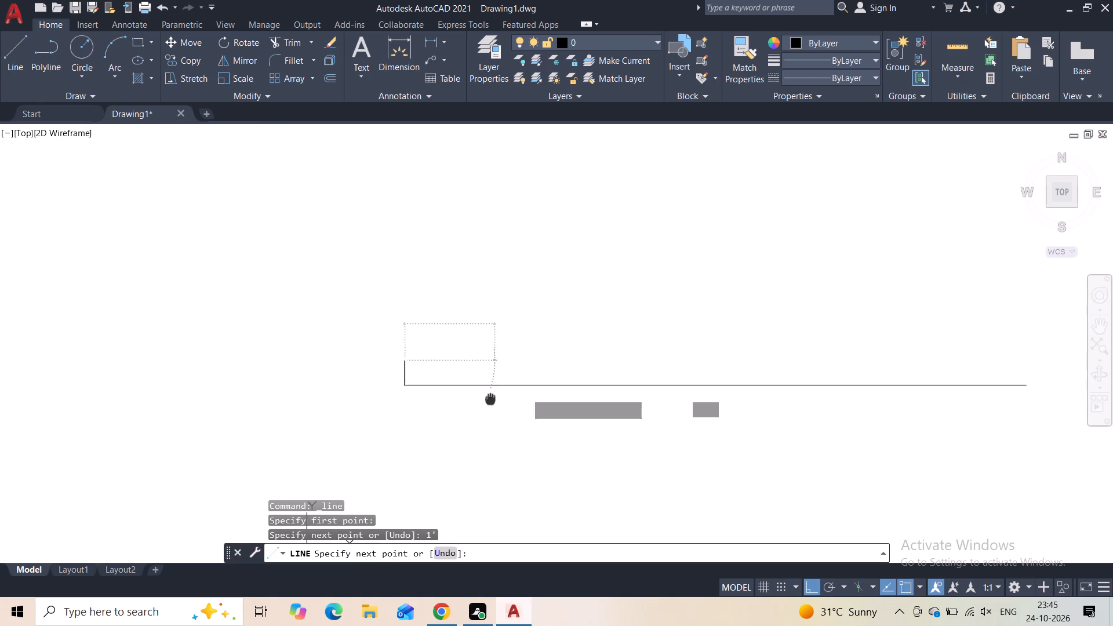
pyautogui.moveTo(471, 396); pyautogui.dragTo(311, 377, button='middle')
pyautogui.scroll(-1, 311, 377)
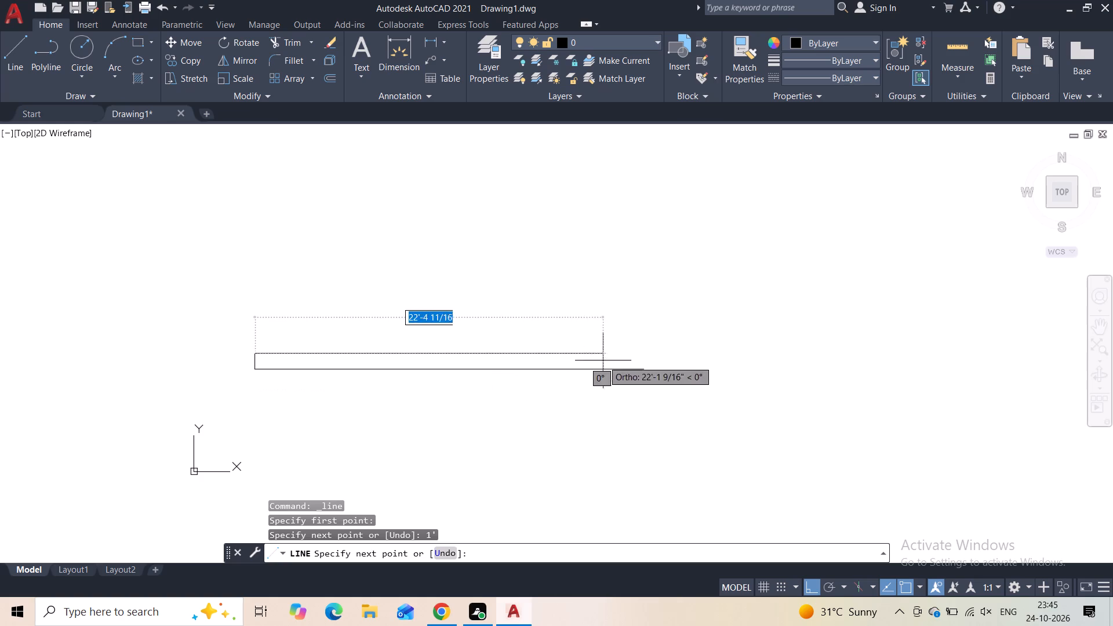
pyautogui.click(641, 354)
pyautogui.press('Escape')
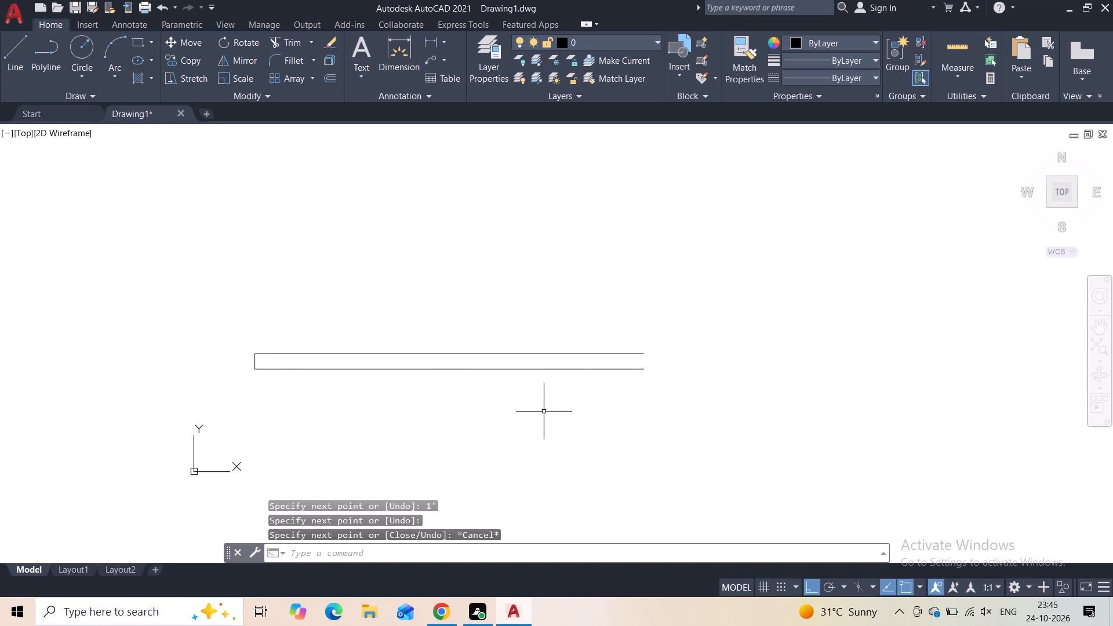
# Draw a 12' vertical line up from the upper horizontal line's left end, ending with a short horizontal tick to the right.
pyautogui.scroll(1, 359, 347)
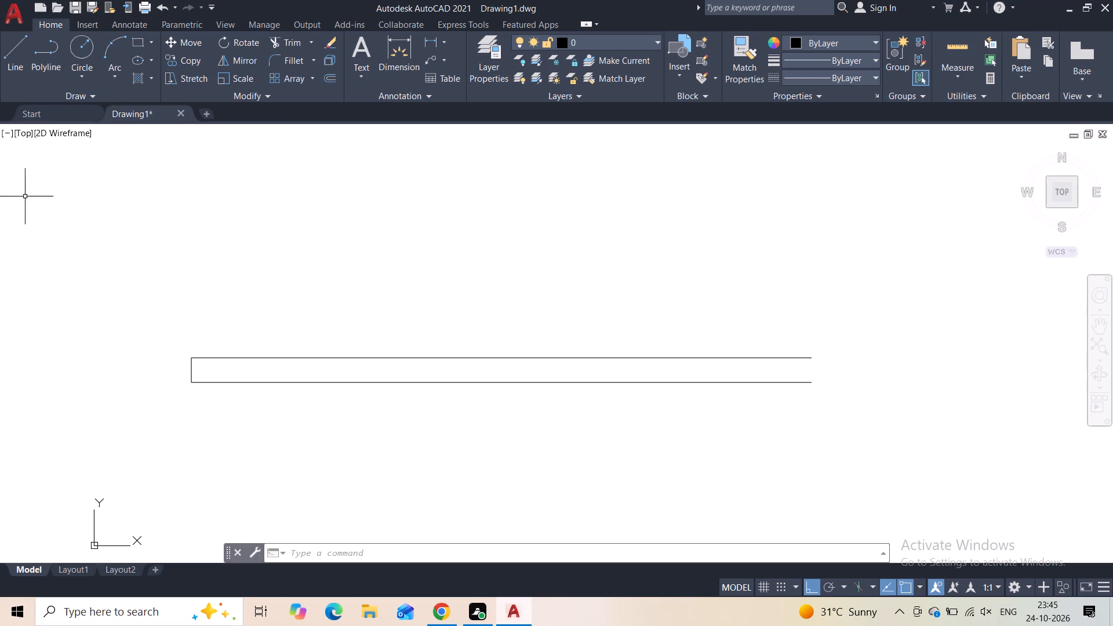
pyautogui.click(13, 72)
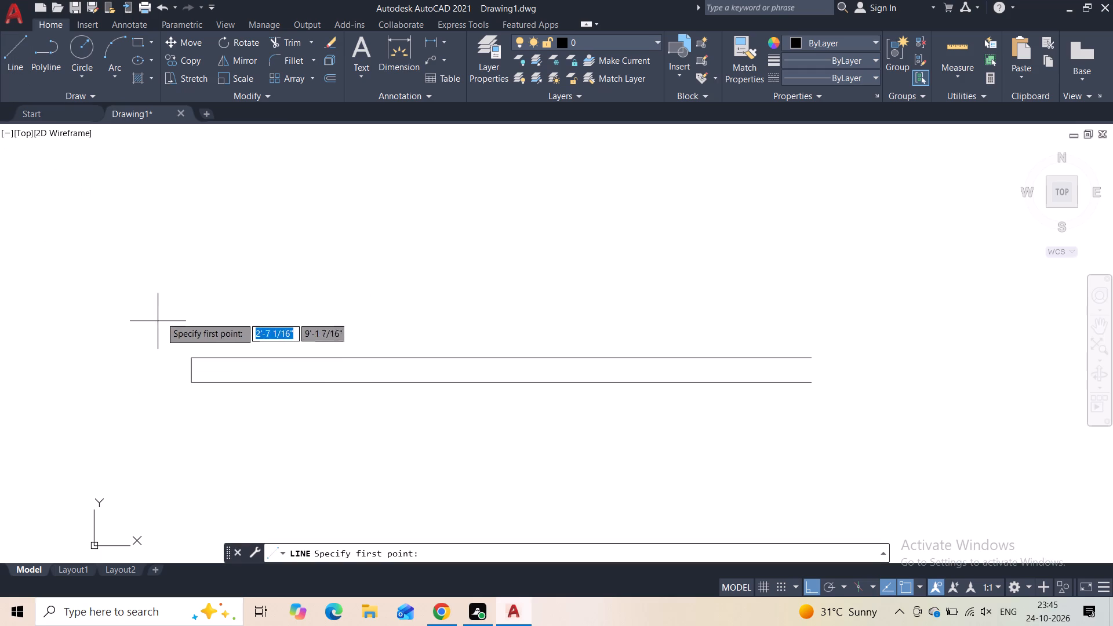
pyautogui.moveTo(166, 312); pyautogui.dragTo(183, 340, button='middle')
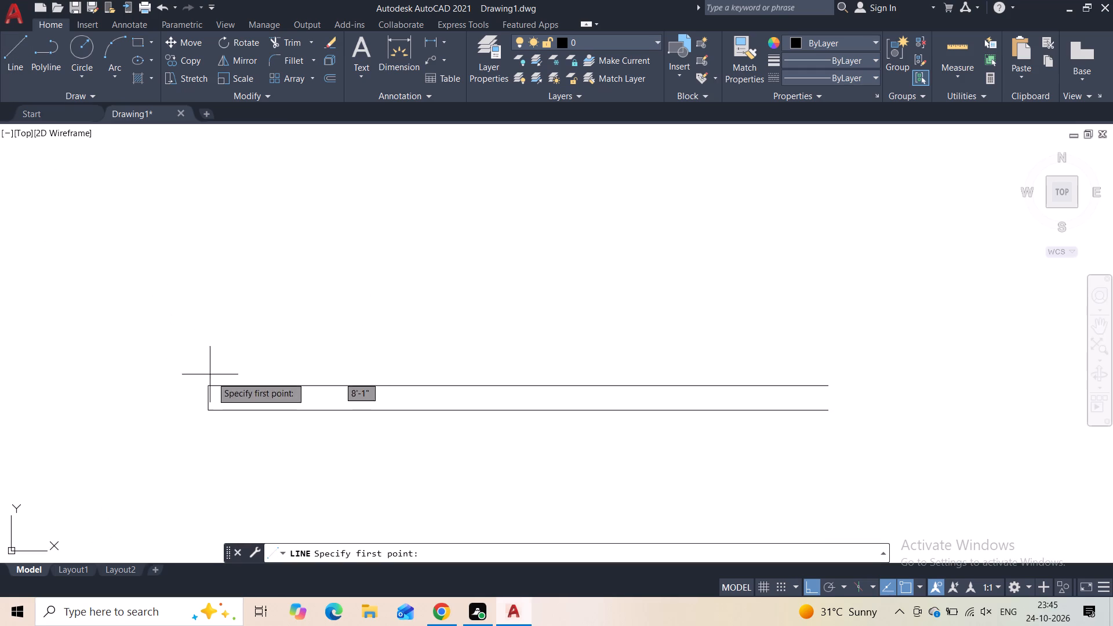
pyautogui.click(209, 385)
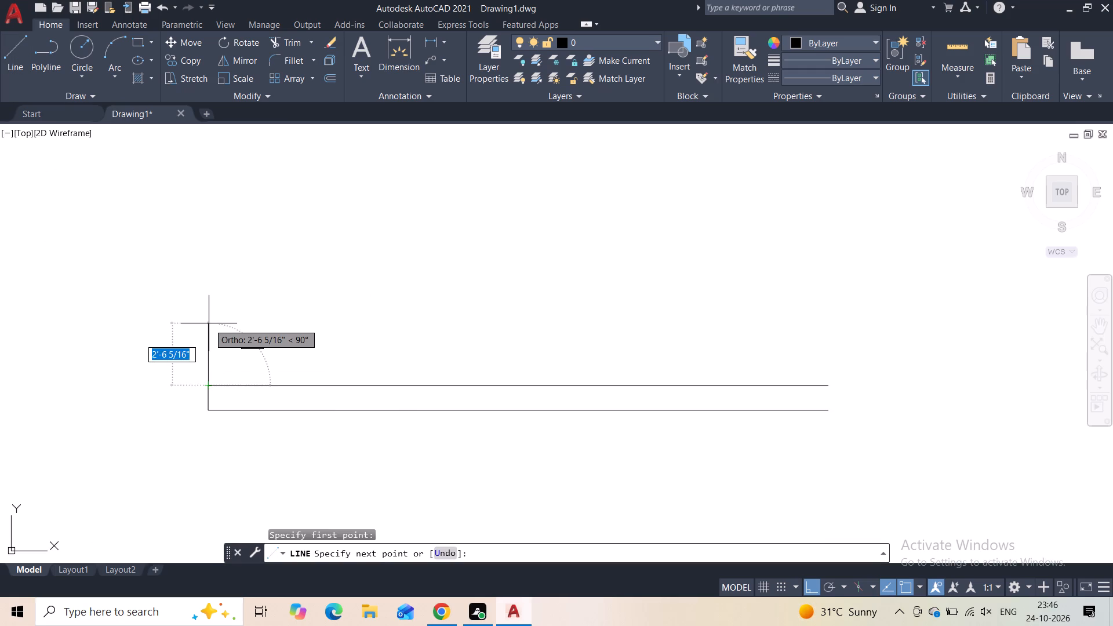
pyautogui.write('12')
pyautogui.press("'")
pyautogui.press('Return')
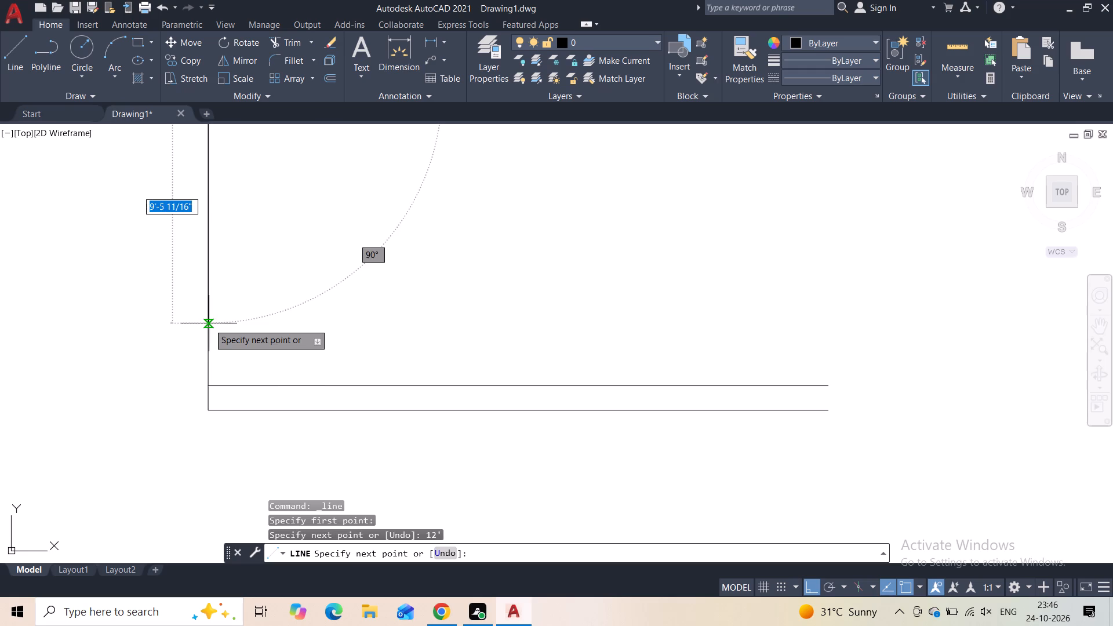
pyautogui.moveTo(307, 281); pyautogui.dragTo(273, 430, button='middle')
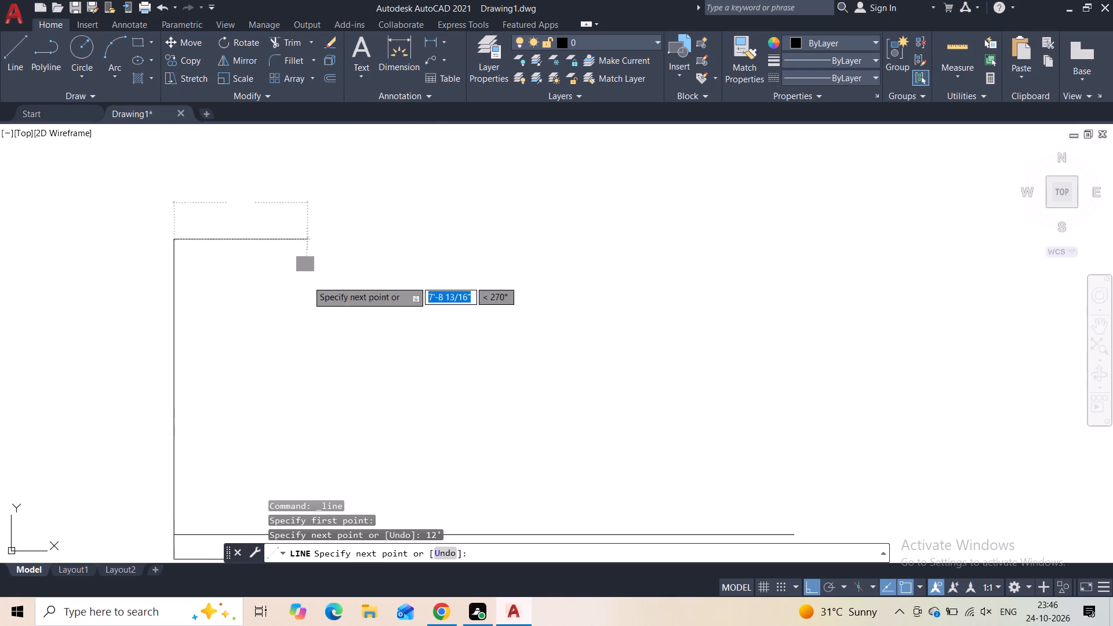
pyautogui.scroll(-1, 273, 345)
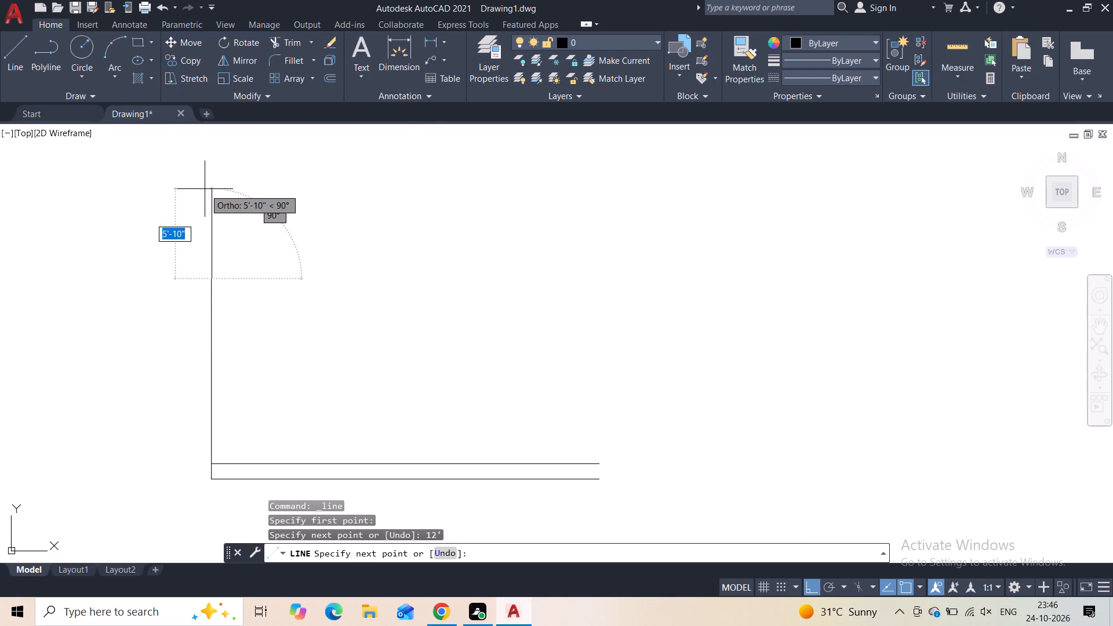
pyautogui.click(224, 281)
pyautogui.press('Escape')
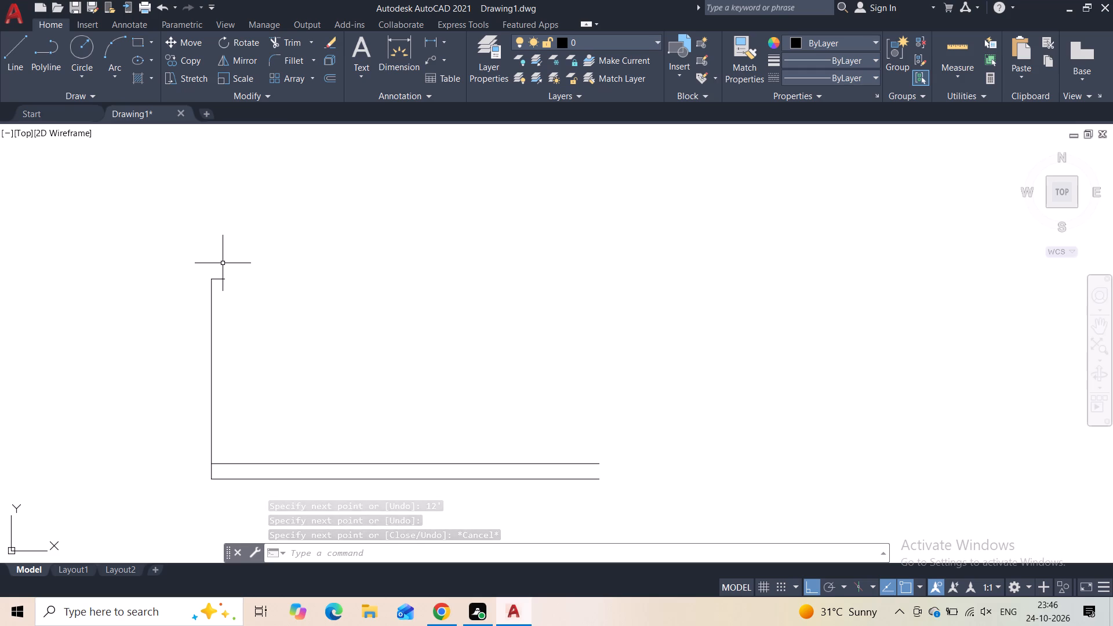
# Draw a second 12' vertical line upward from the left end of the short horizontal tick.
pyautogui.press('space')
pyautogui.moveTo(214, 263); pyautogui.dragTo(213, 287, button='middle')
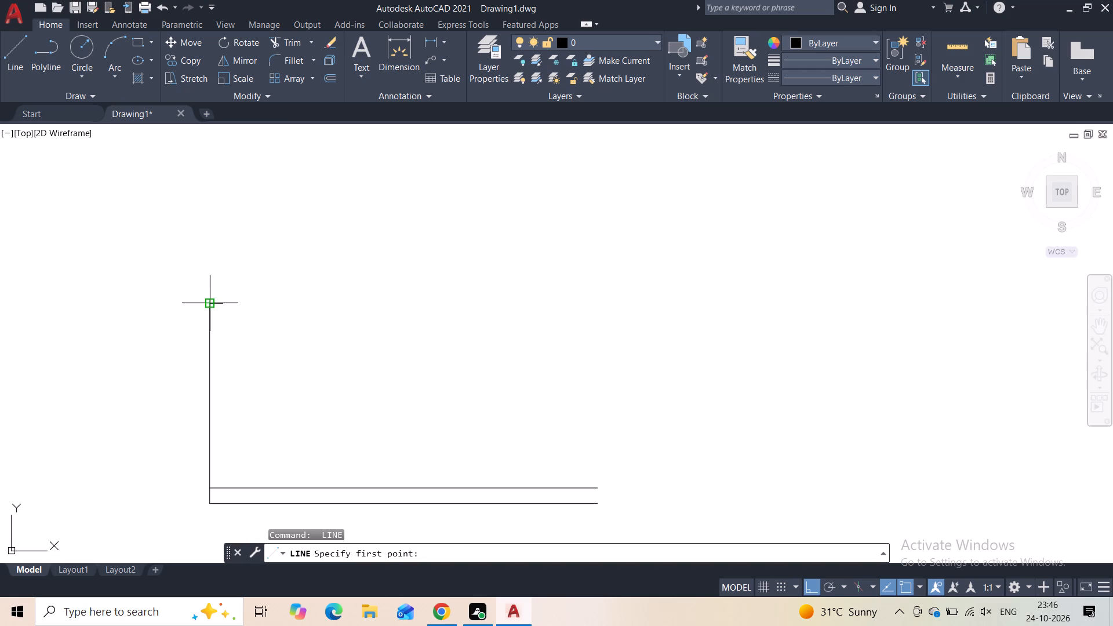
pyautogui.click(213, 307)
pyautogui.write("12'")
pyautogui.press('Return')
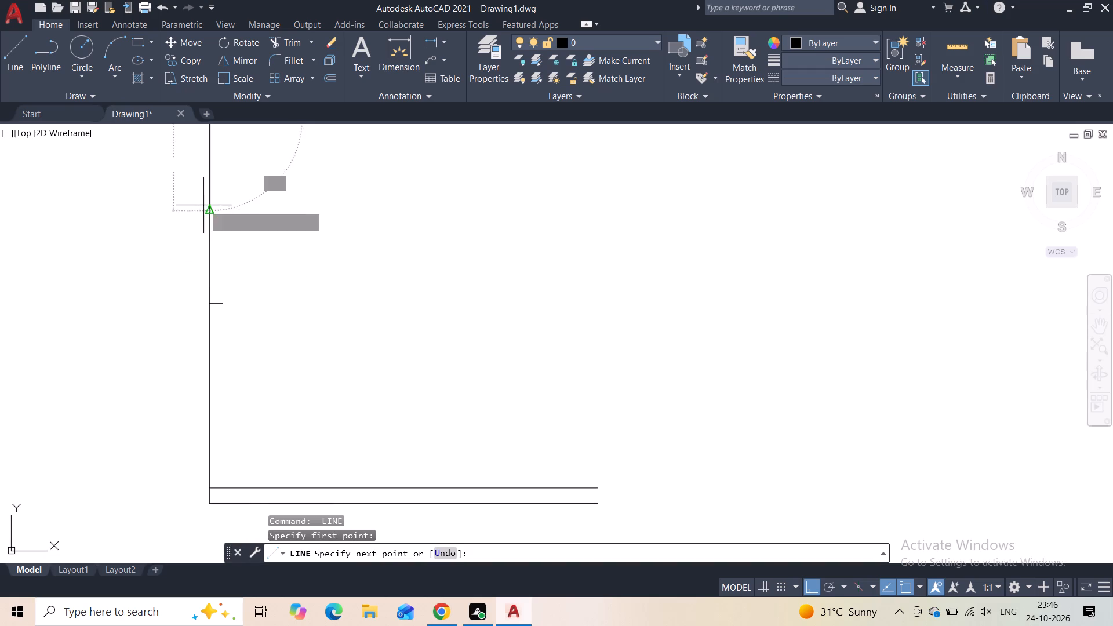
pyautogui.moveTo(274, 171); pyautogui.dragTo(274, 392, button='middle')
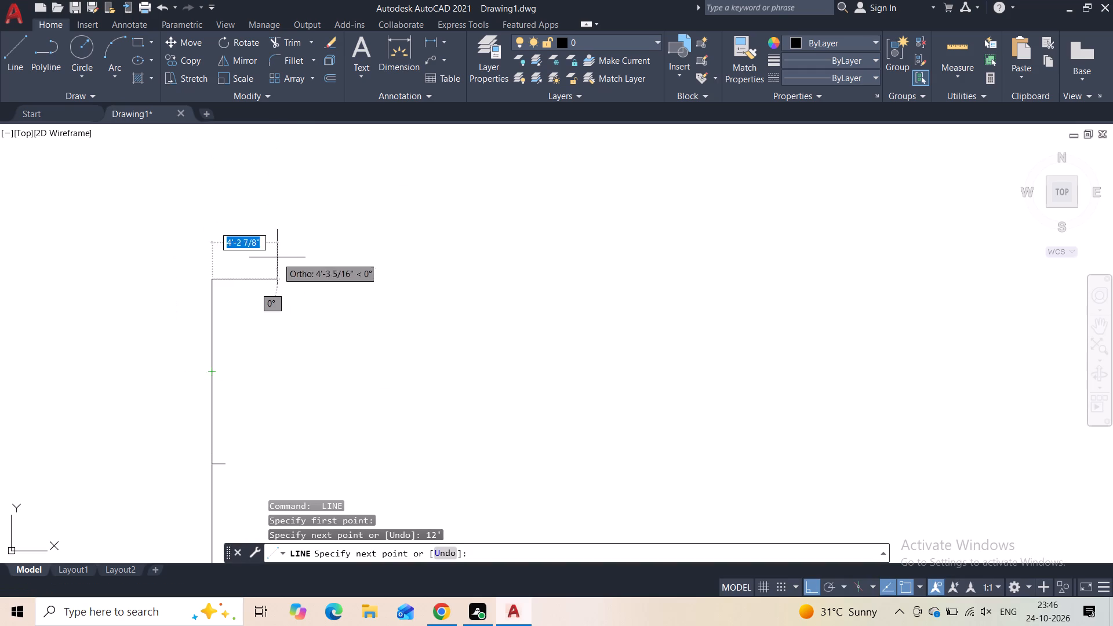
pyautogui.click(217, 283)
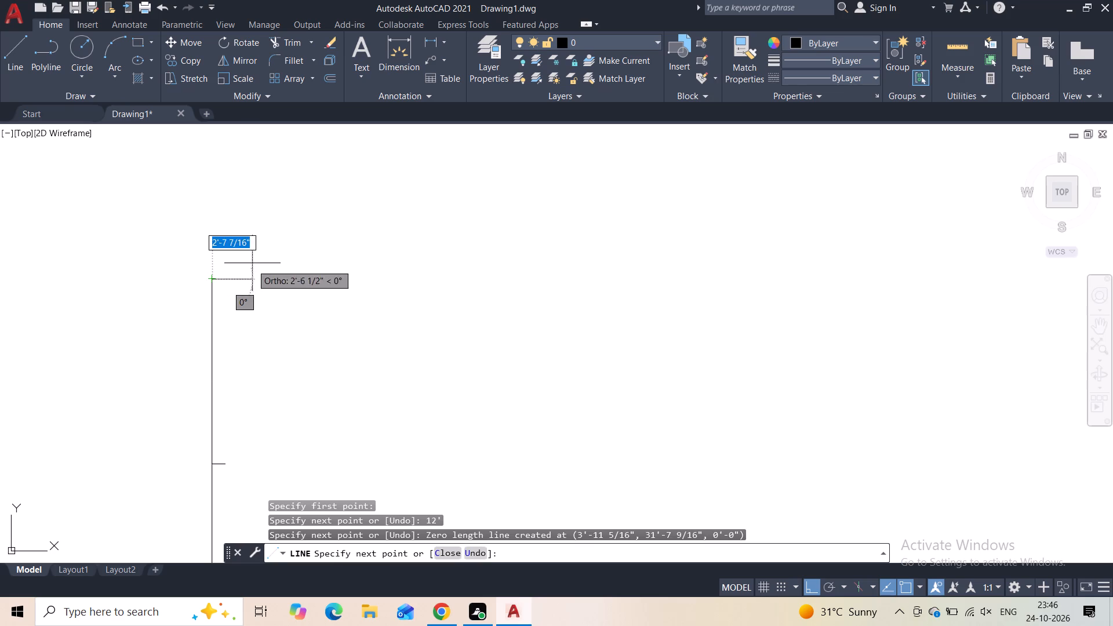
pyautogui.press('Escape')
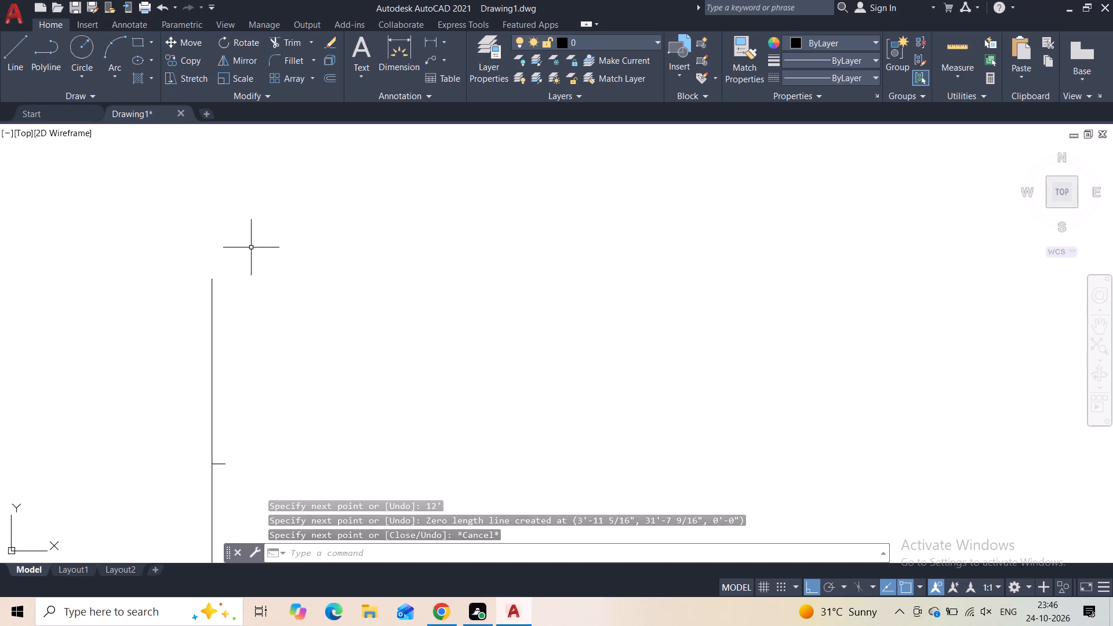
# Draw a third 12' vertical line upward from the top end of the second 12' line.
pyautogui.scroll(4, 238, 266)
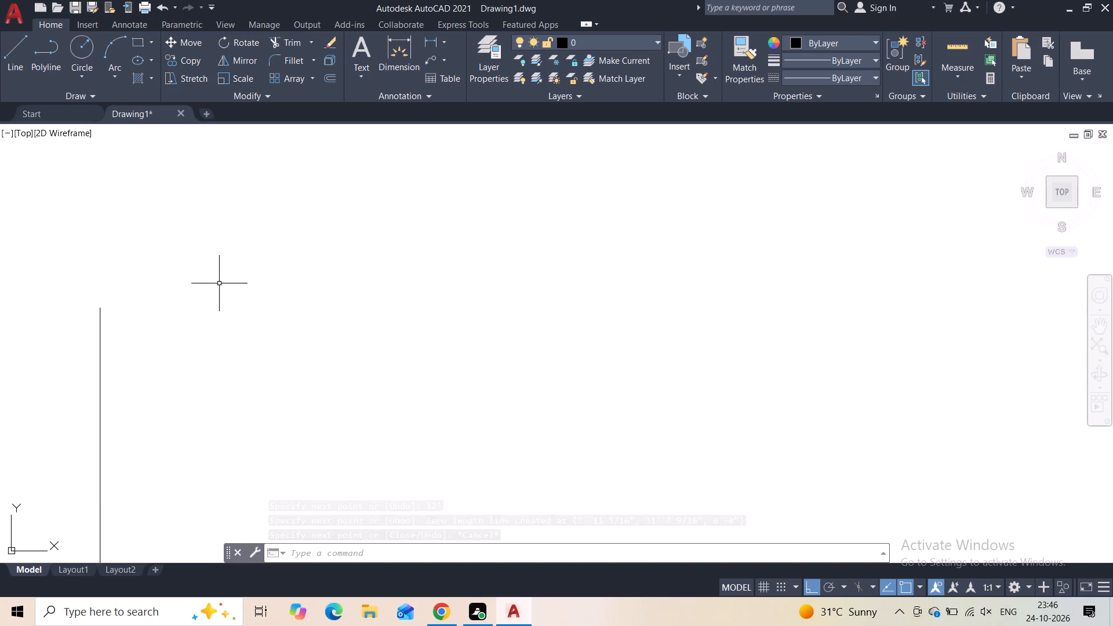
pyautogui.scroll(2, 83, 299)
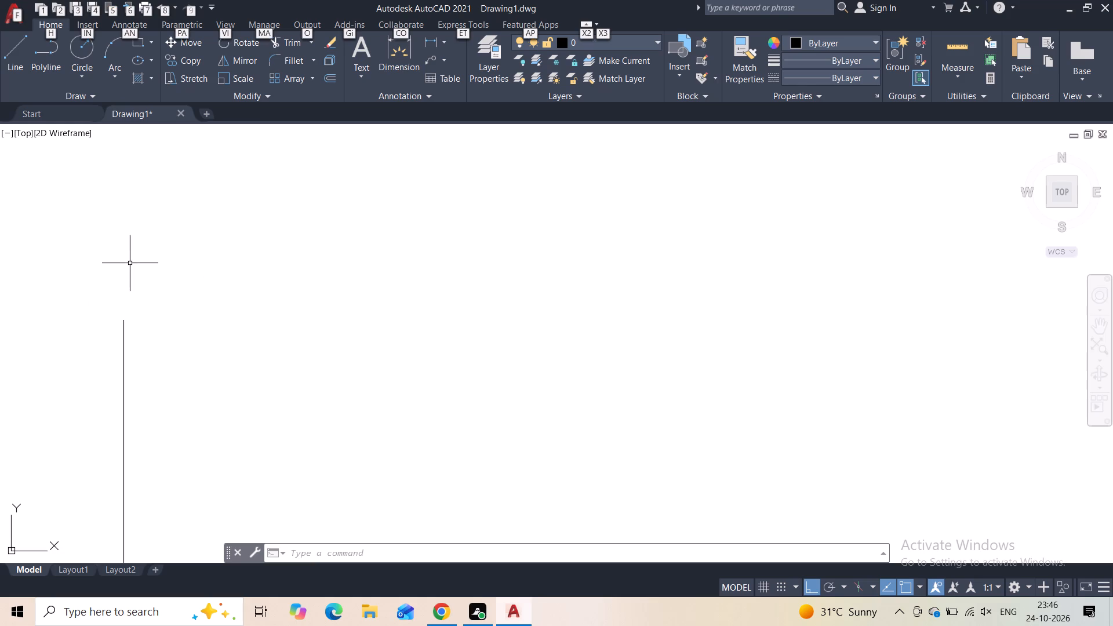
pyautogui.press('space')
pyautogui.click(124, 322)
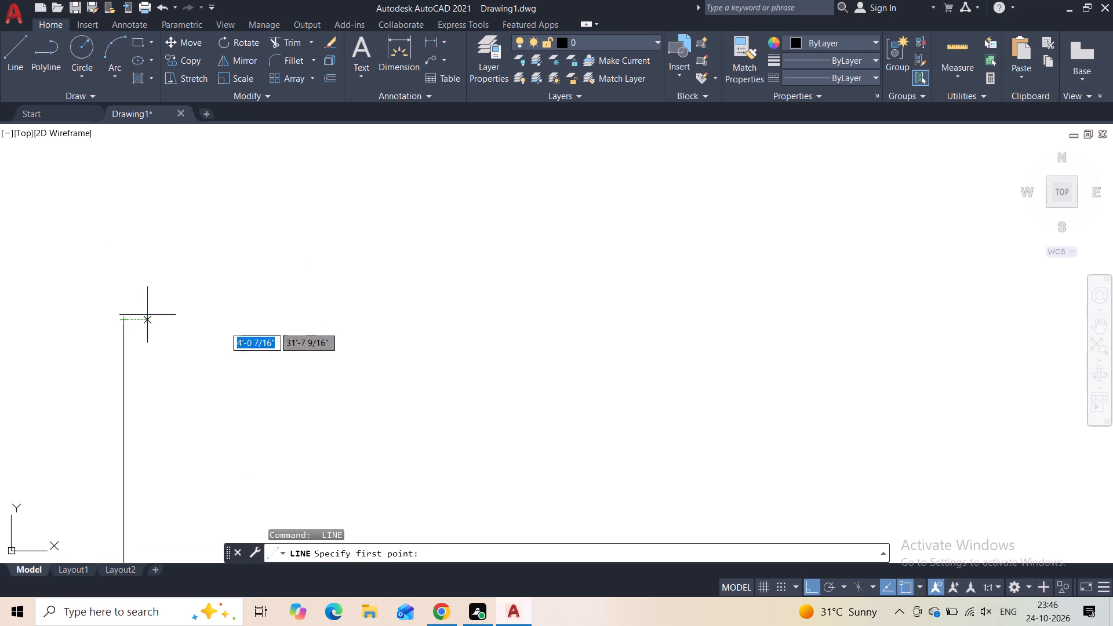
pyautogui.press('Escape')
pyautogui.press('space')
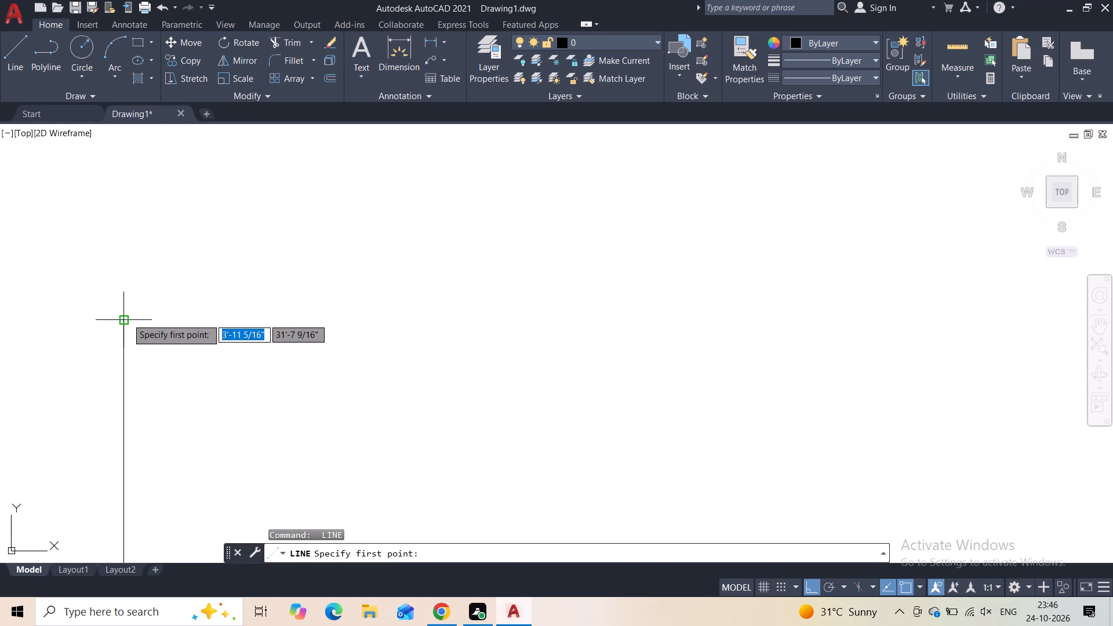
pyautogui.click(123, 319)
pyautogui.write("12'")
pyautogui.press('Return')
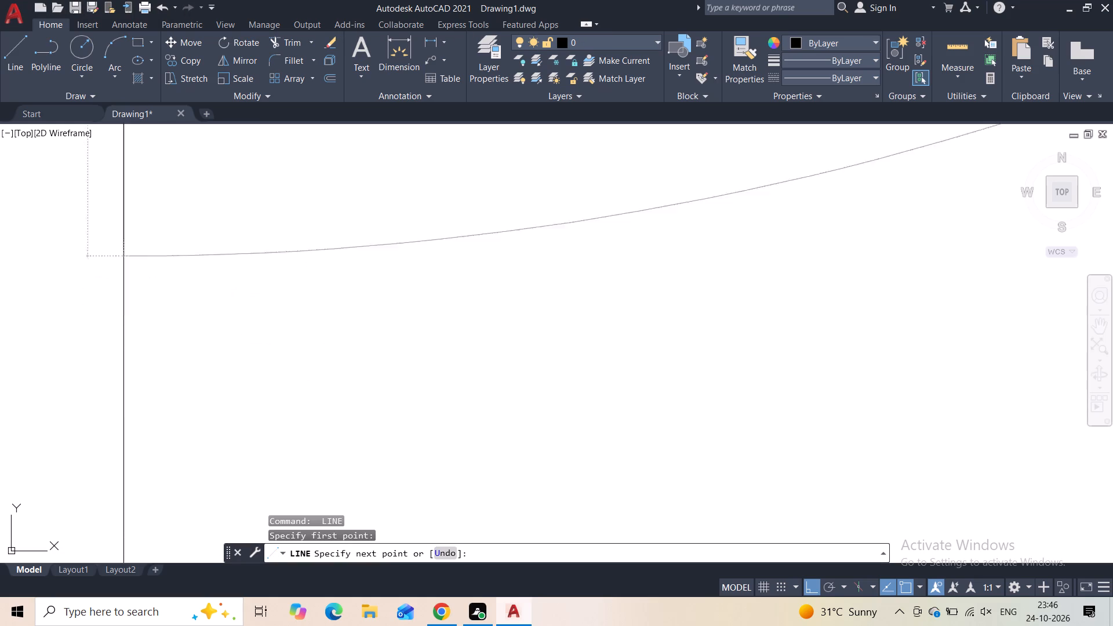
pyautogui.press('Escape')
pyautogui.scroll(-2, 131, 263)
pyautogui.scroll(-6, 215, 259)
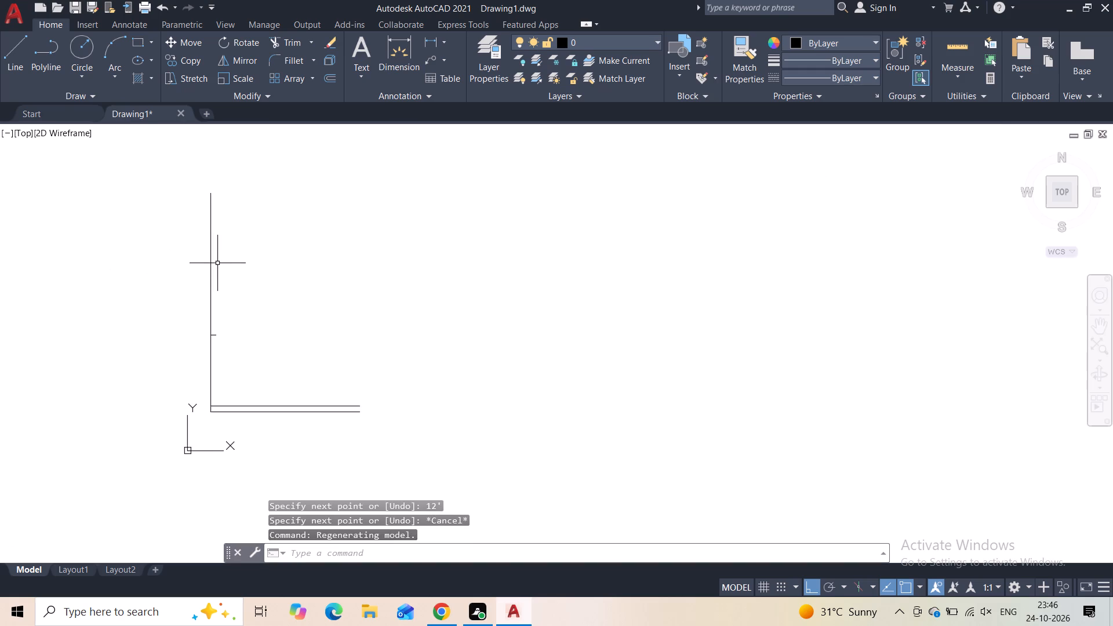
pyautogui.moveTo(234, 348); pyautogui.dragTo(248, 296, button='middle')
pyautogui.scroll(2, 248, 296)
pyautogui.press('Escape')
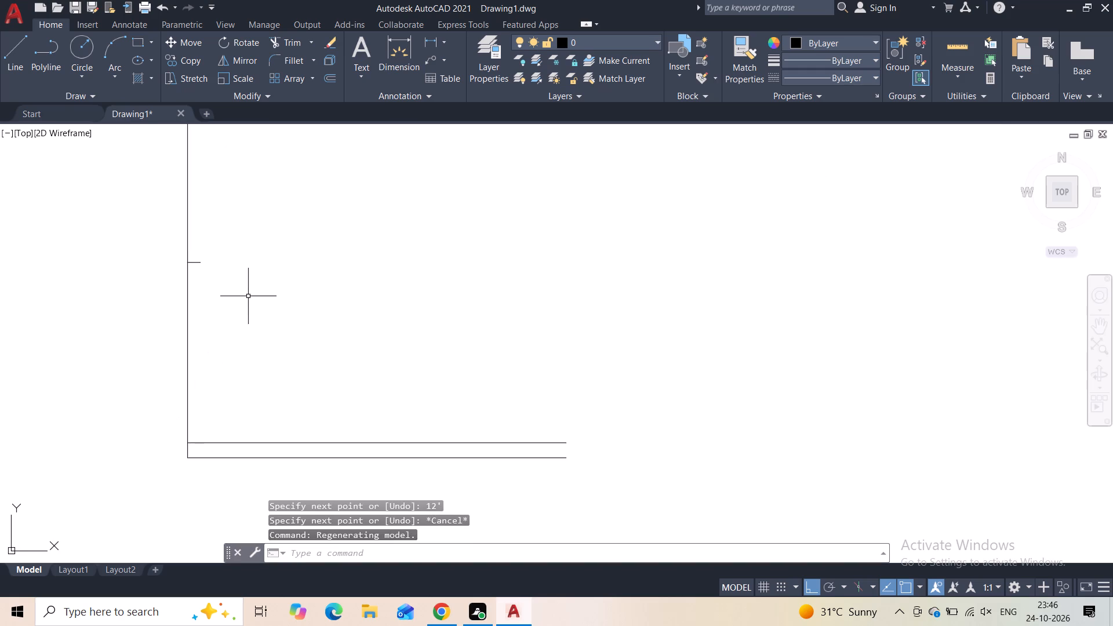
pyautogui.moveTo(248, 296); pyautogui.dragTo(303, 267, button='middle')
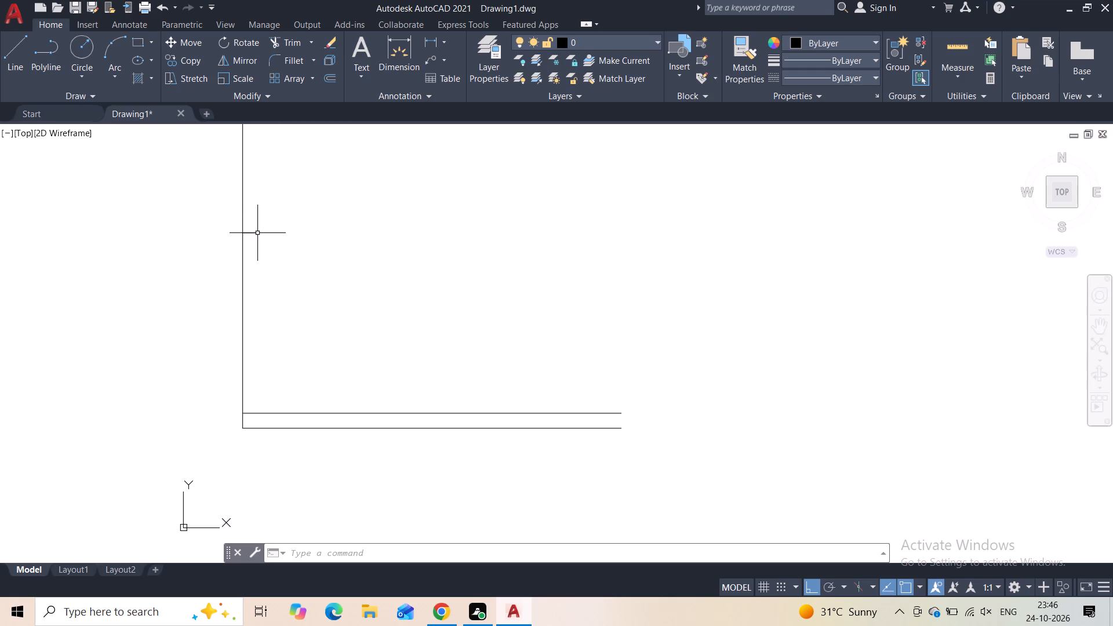
# Extend the short horizontal tick at the first 12' level with a short line to the right.
pyautogui.scroll(2, 256, 233)
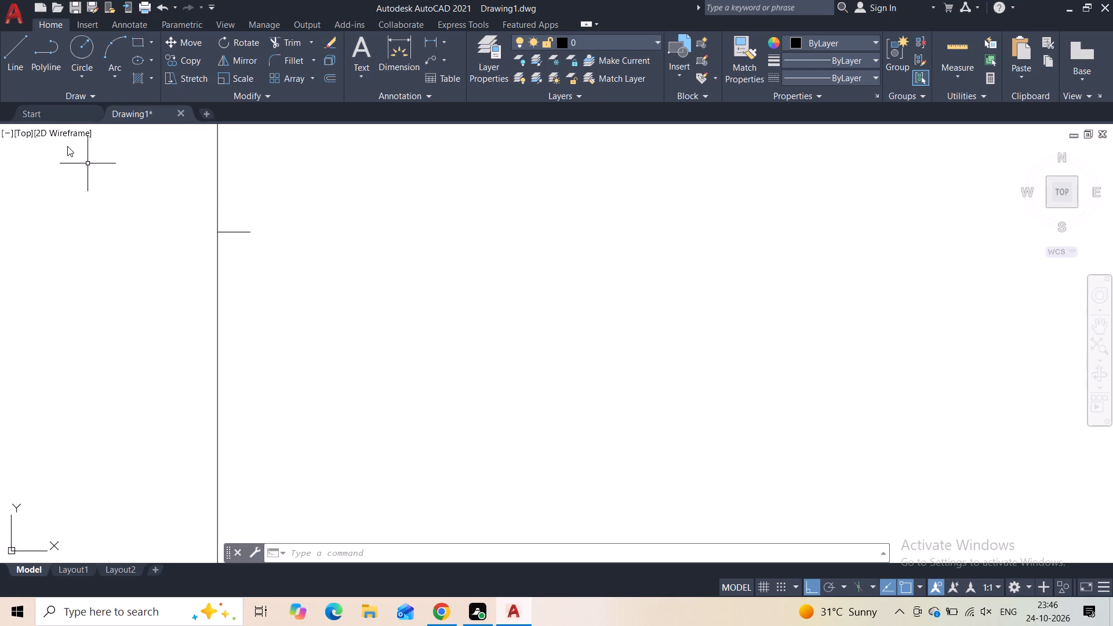
pyautogui.click(26, 70)
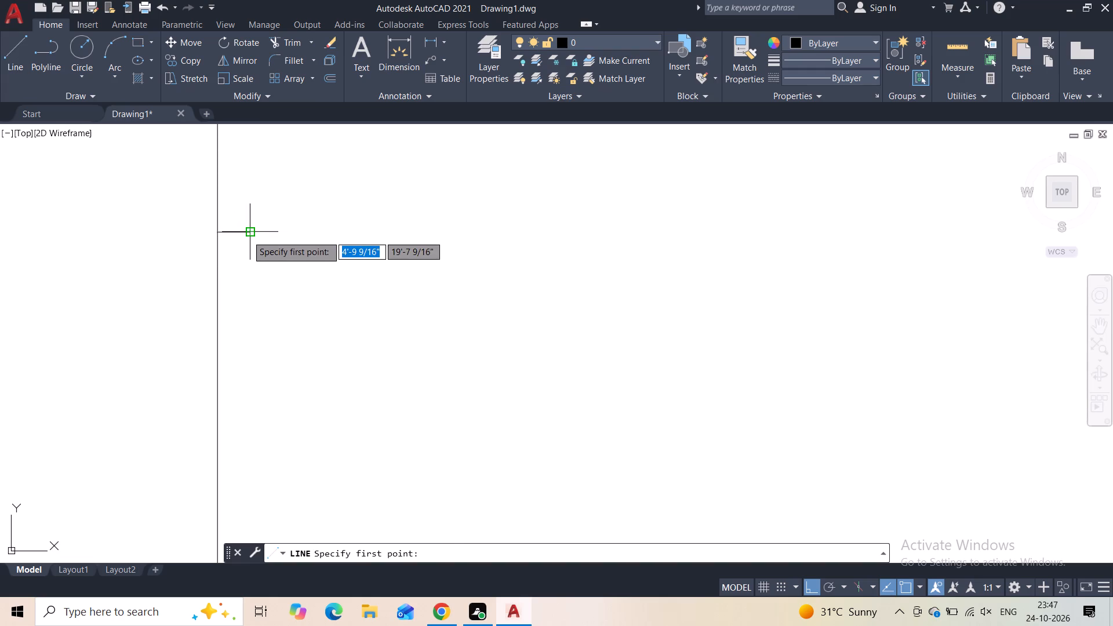
pyautogui.click(247, 235)
pyautogui.click(261, 234)
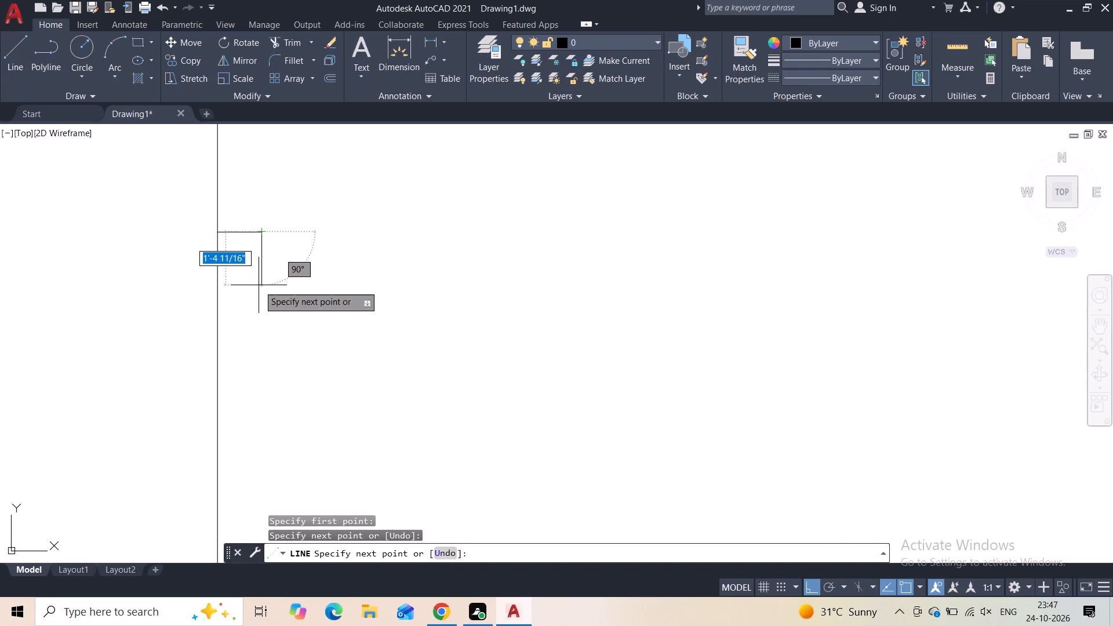
pyautogui.scroll(-2, 259, 290)
pyautogui.press('Escape')
pyautogui.scroll(-2, 268, 259)
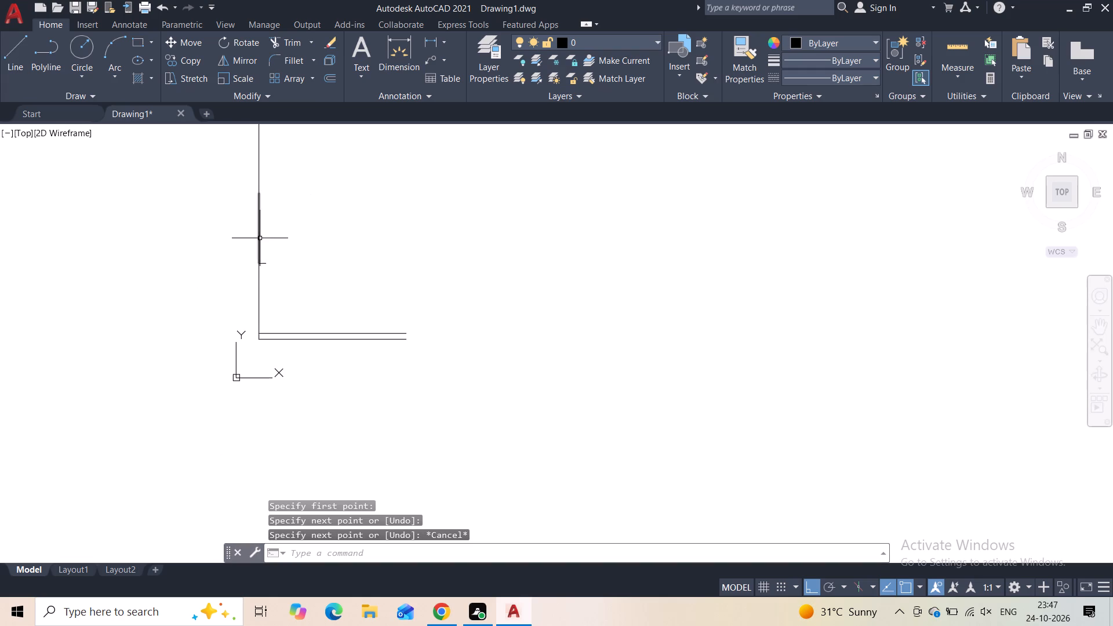
# Draw a short vertical line down from the tick's right end, ending with a horizontal segment about 2 11/16" long to the right.
pyautogui.scroll(2, 259, 238)
pyautogui.click(24, 67)
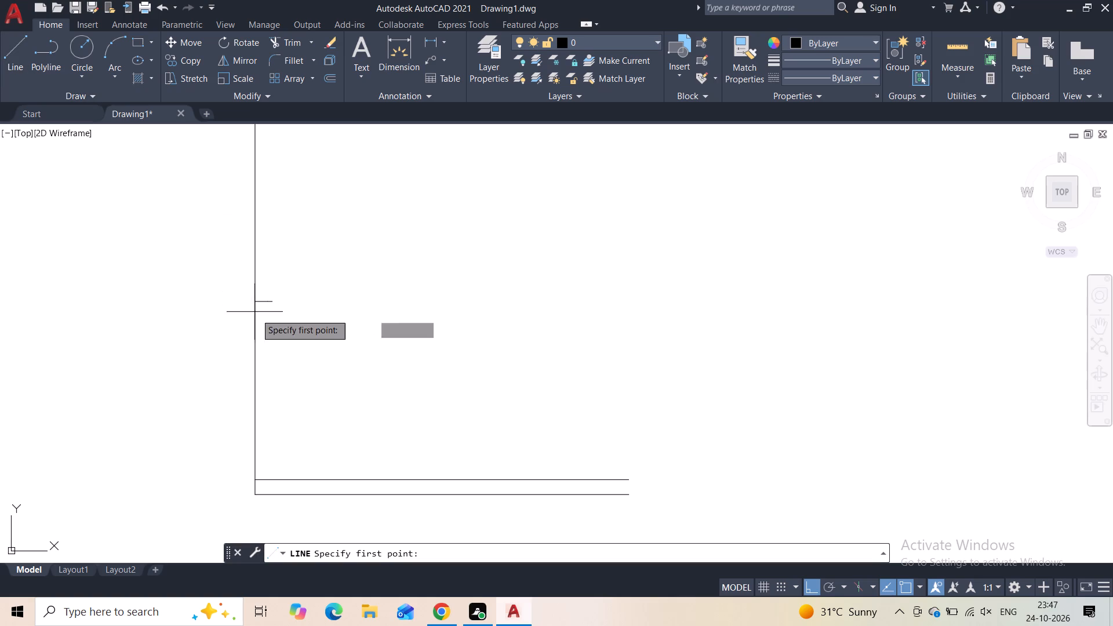
pyautogui.scroll(3, 257, 315)
pyautogui.click(312, 261)
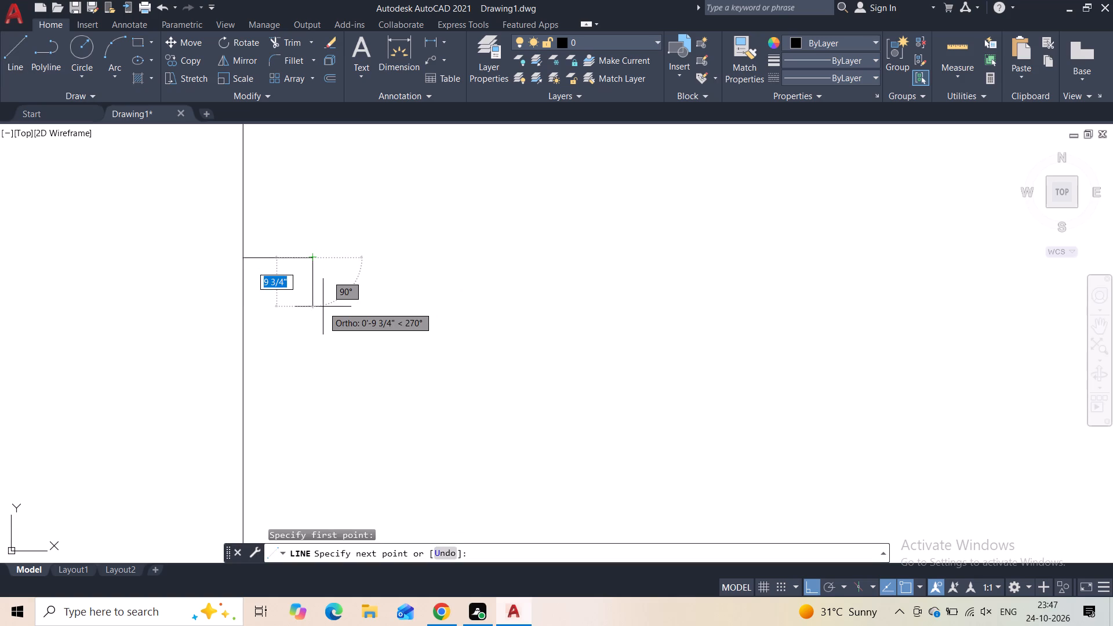
pyautogui.click(313, 323)
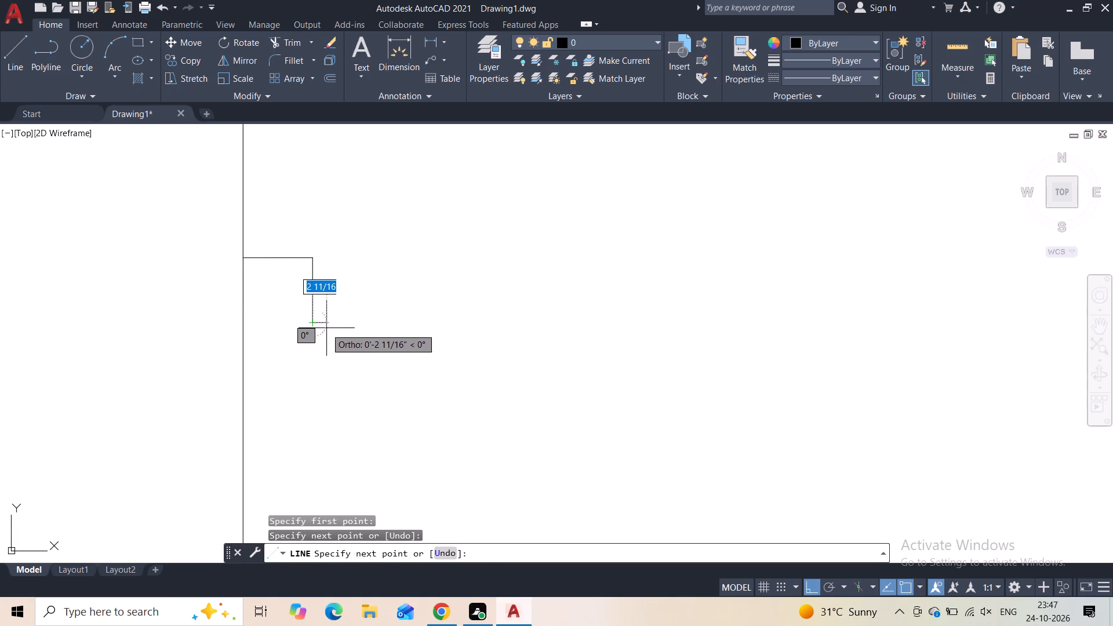
pyautogui.click(327, 327)
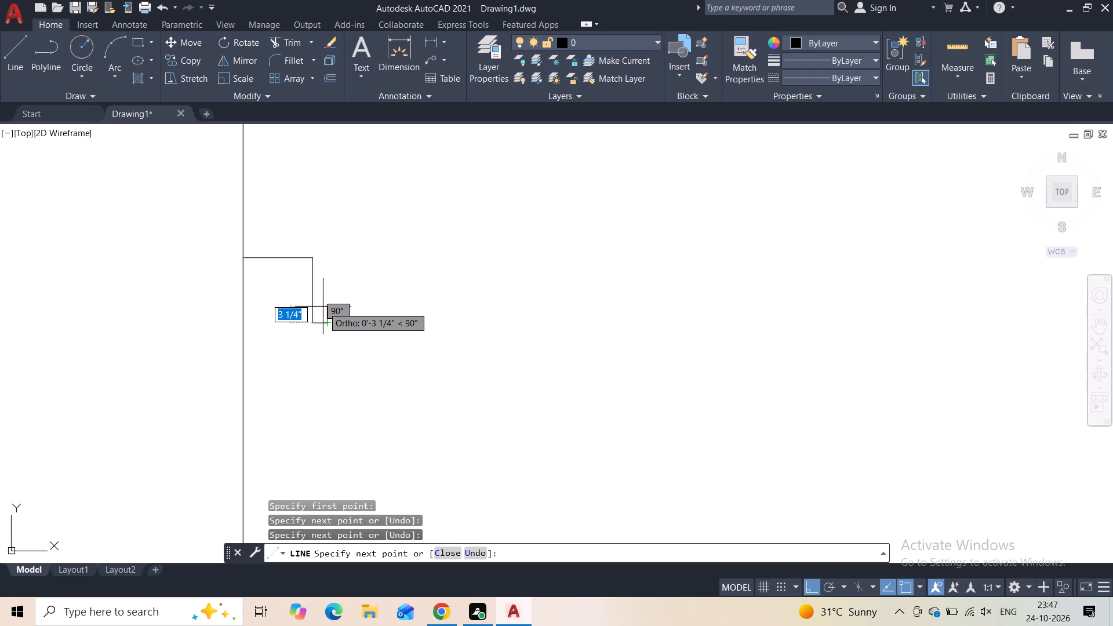
pyautogui.press('Escape')
# Draw a line about 6 7/16" up from near the middle of the small bottom segment, continuing horizontally to the right across the building.
pyautogui.scroll(1, 315, 316)
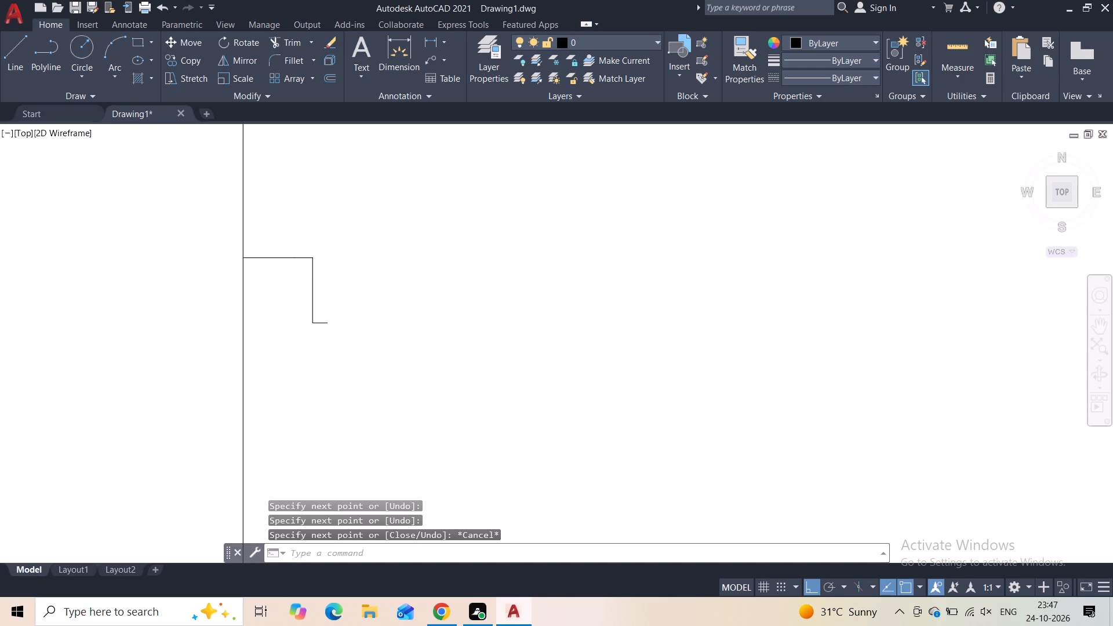
pyautogui.scroll(3, 315, 316)
pyautogui.press('space')
pyautogui.click(322, 350)
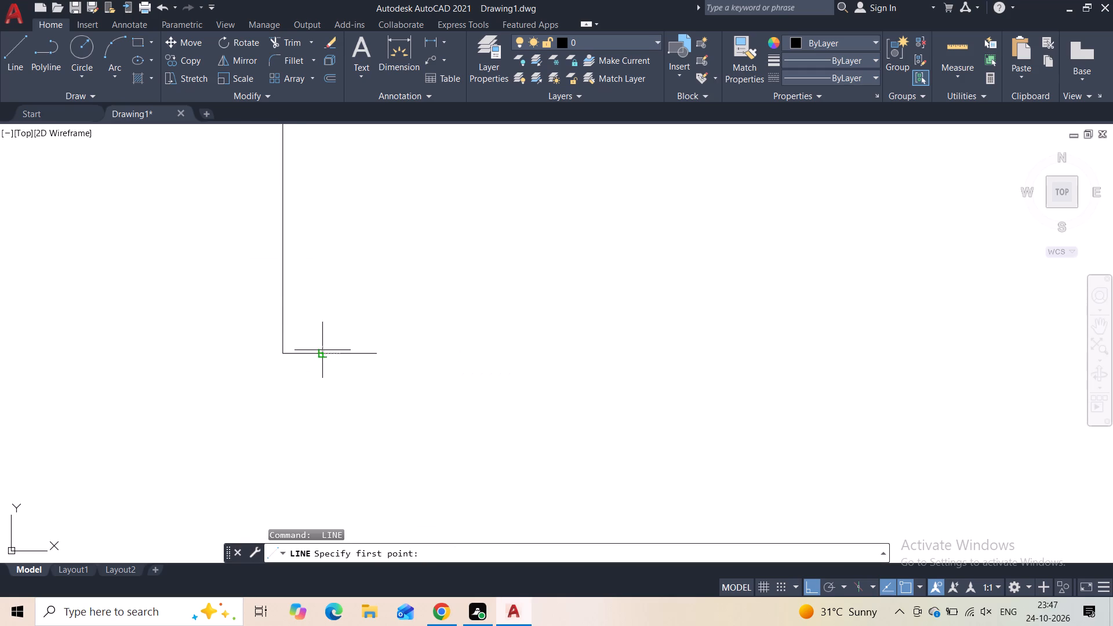
pyautogui.moveTo(327, 265); pyautogui.dragTo(319, 400, button='middle')
pyautogui.scroll(-1, 314, 373)
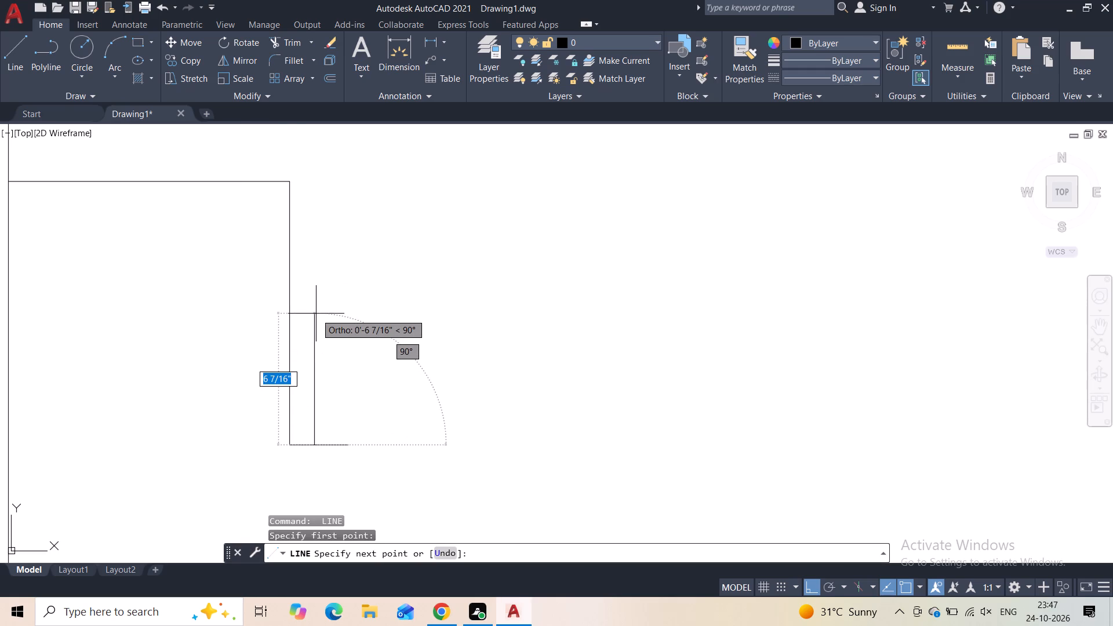
pyautogui.click(316, 314)
pyautogui.moveTo(478, 307); pyautogui.dragTo(210, 296, button='middle')
pyautogui.scroll(-4, 187, 281)
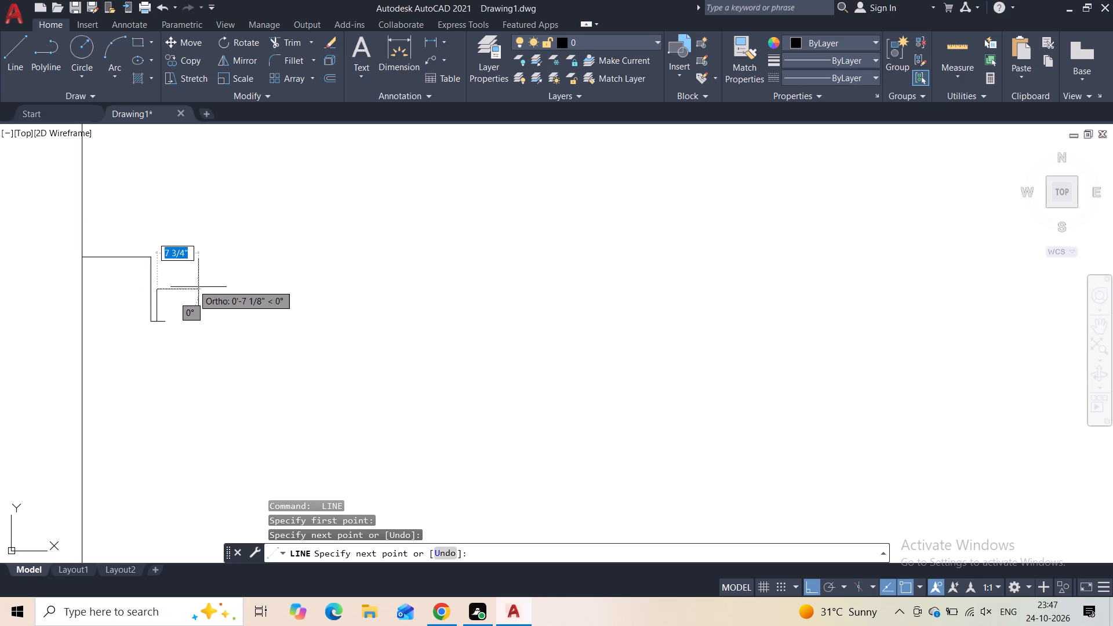
pyautogui.scroll(-3, 409, 306)
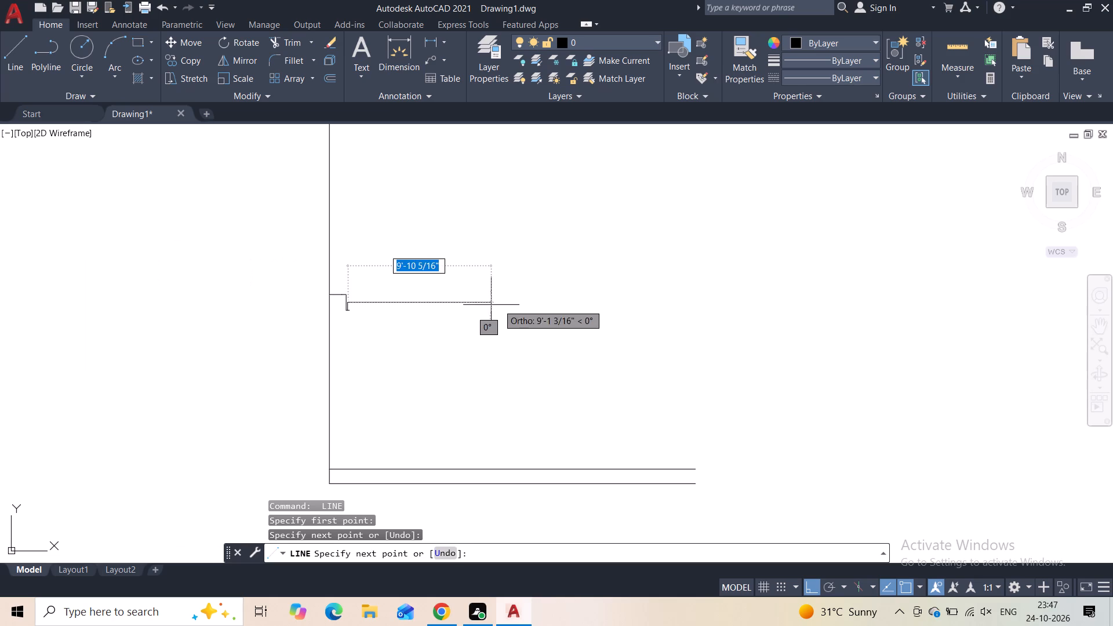
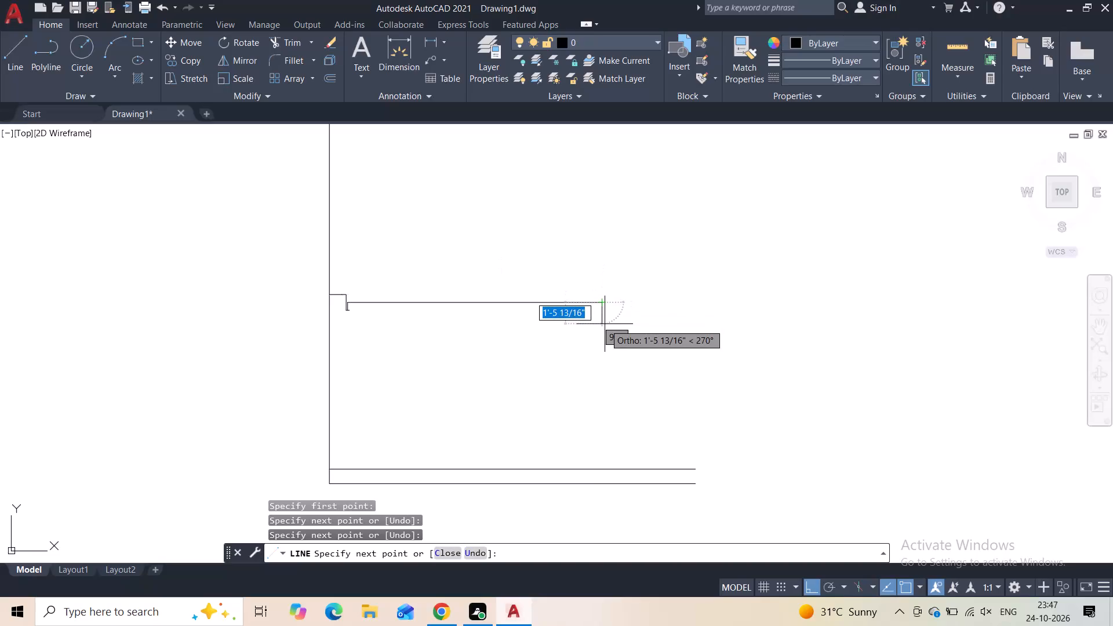
# Continue the line with a short drop to the small bottom segment's level, ending with a short horizontal segment to the right.
pyautogui.scroll(2, 605, 324)
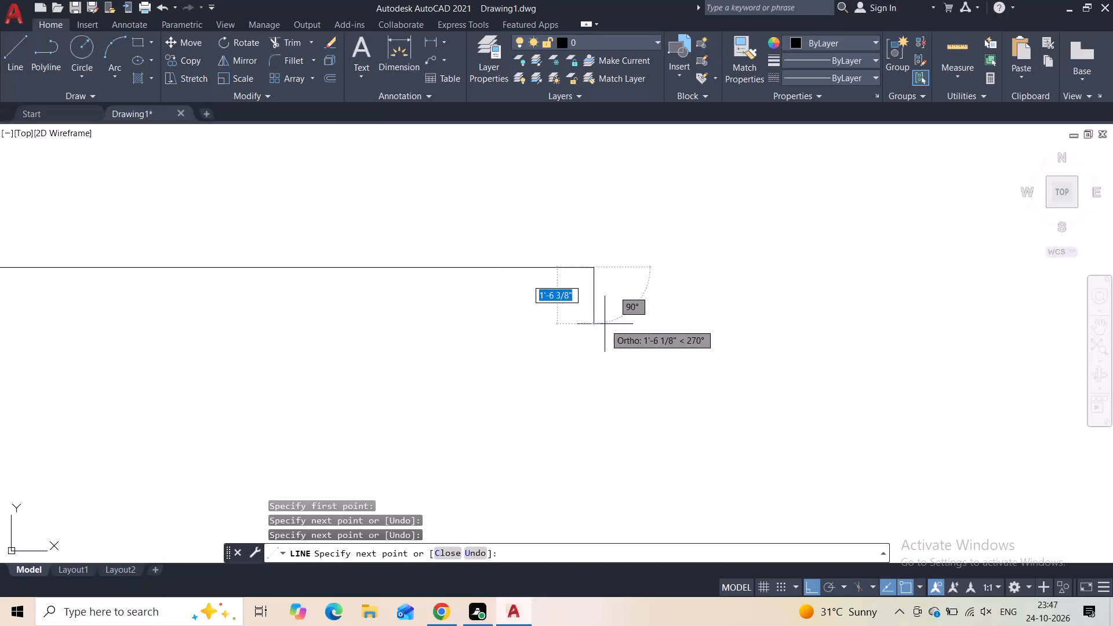
pyautogui.scroll(-2, 292, 375)
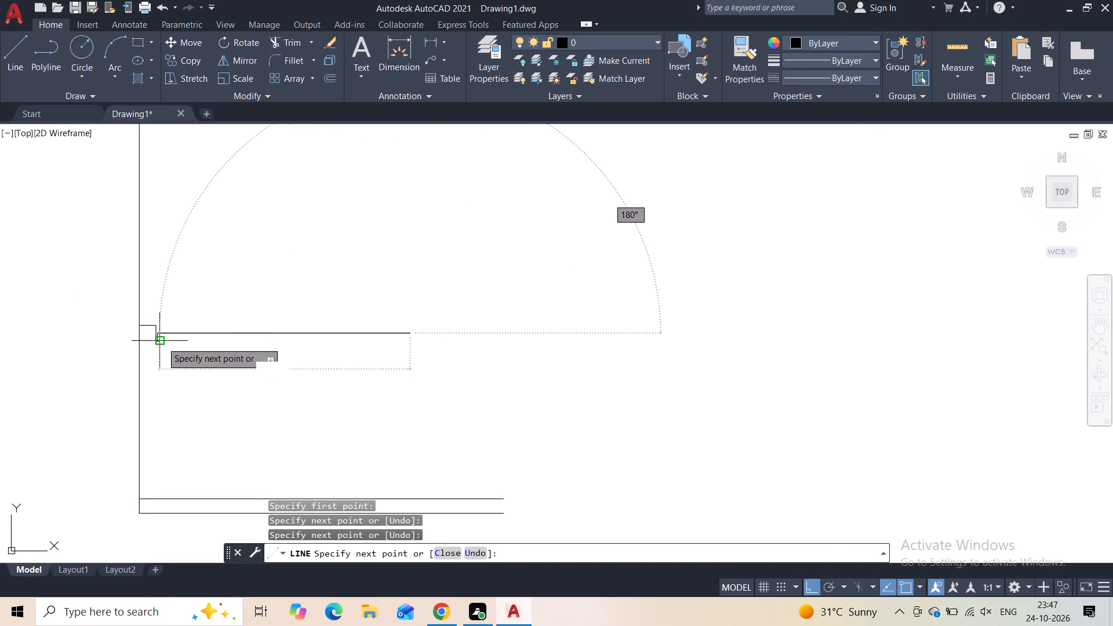
pyautogui.click(415, 347)
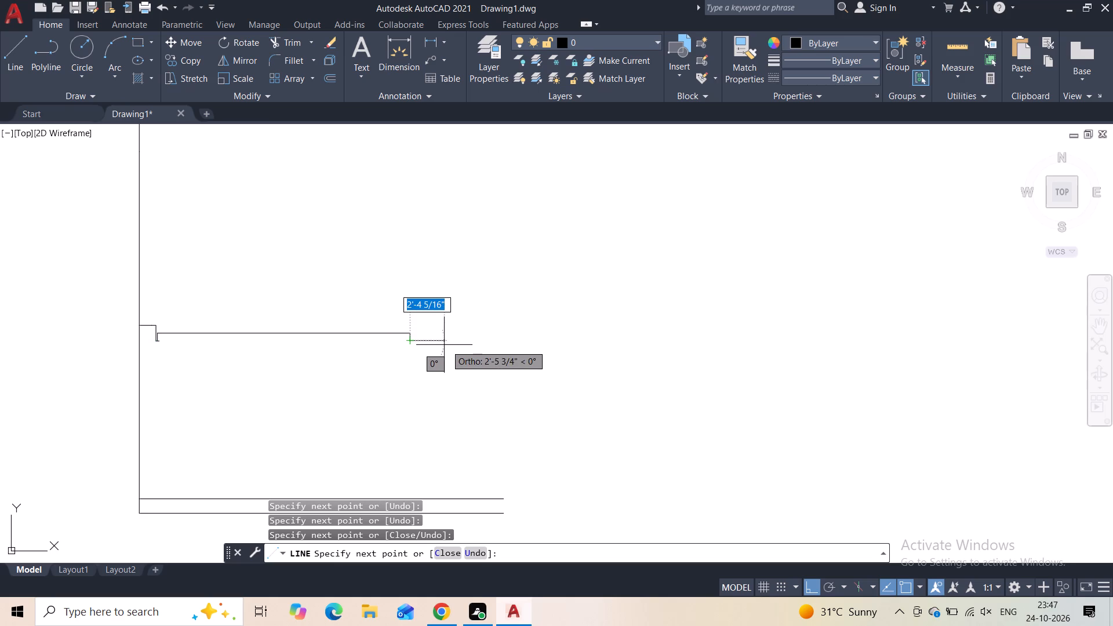
pyautogui.click(438, 345)
pyautogui.press('Escape')
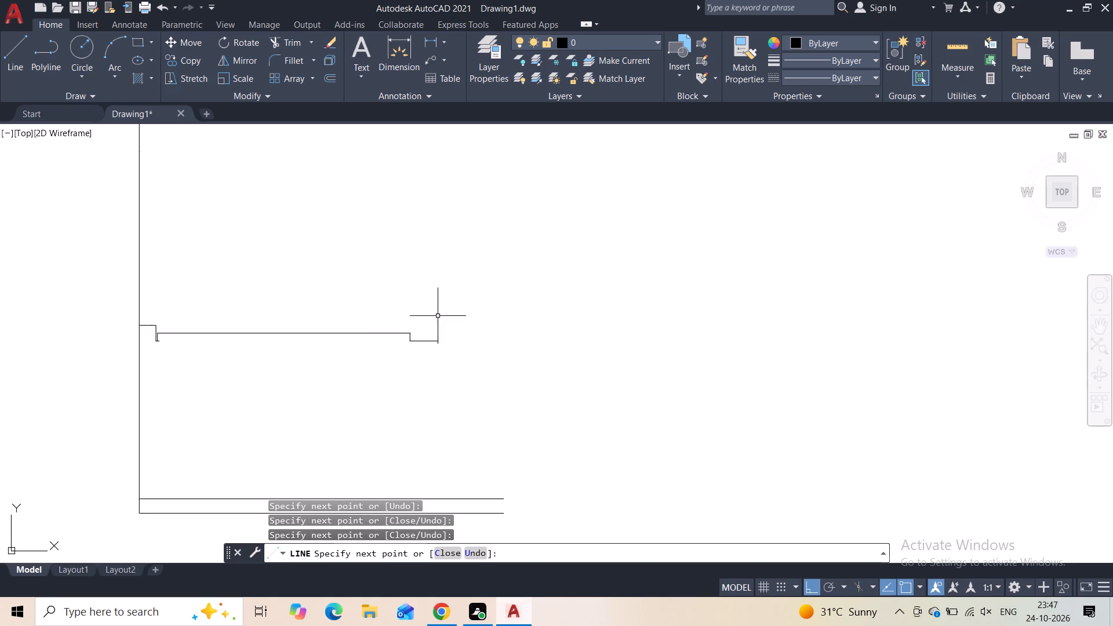
# Draw a vertical line about 1'-1" up from the horizontal segment's right end, level with the tick at the wall line.
pyautogui.press('space')
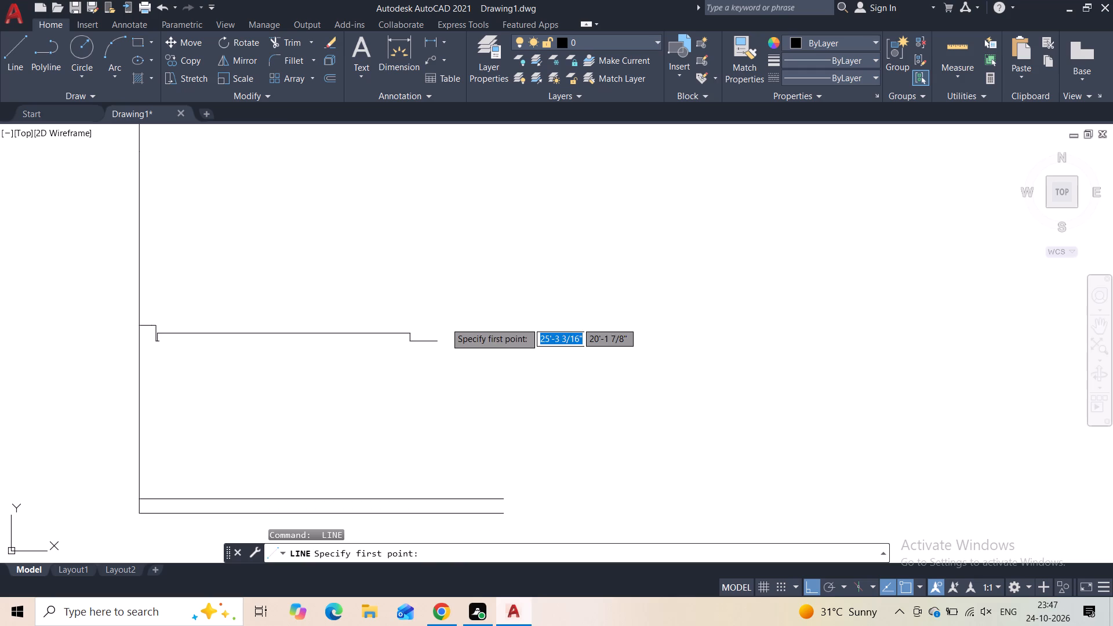
pyautogui.click(438, 340)
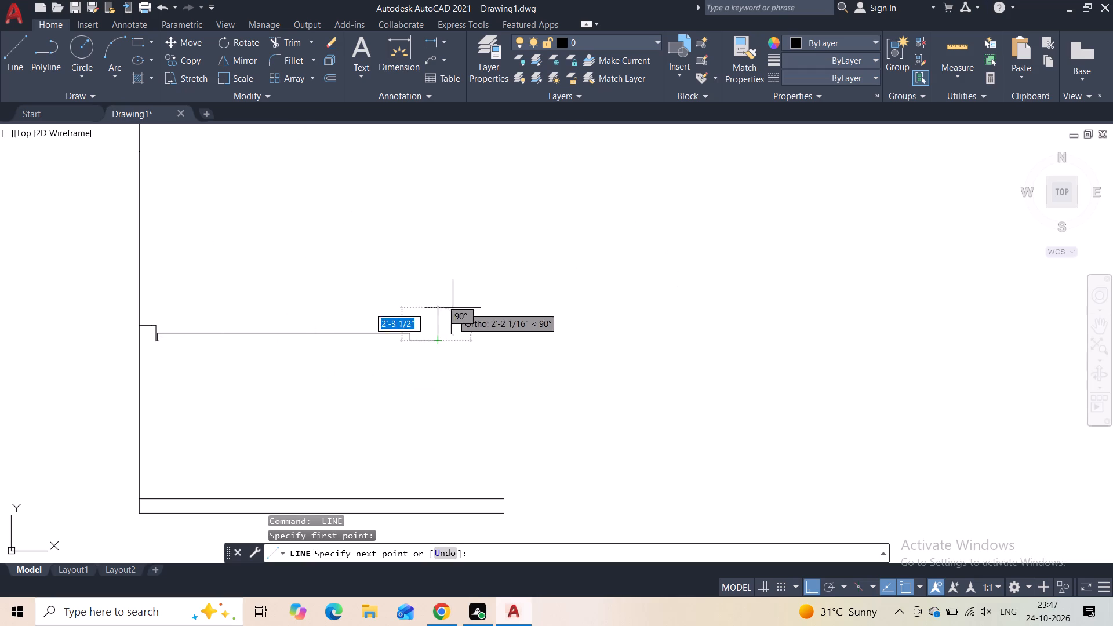
pyautogui.scroll(2, 154, 321)
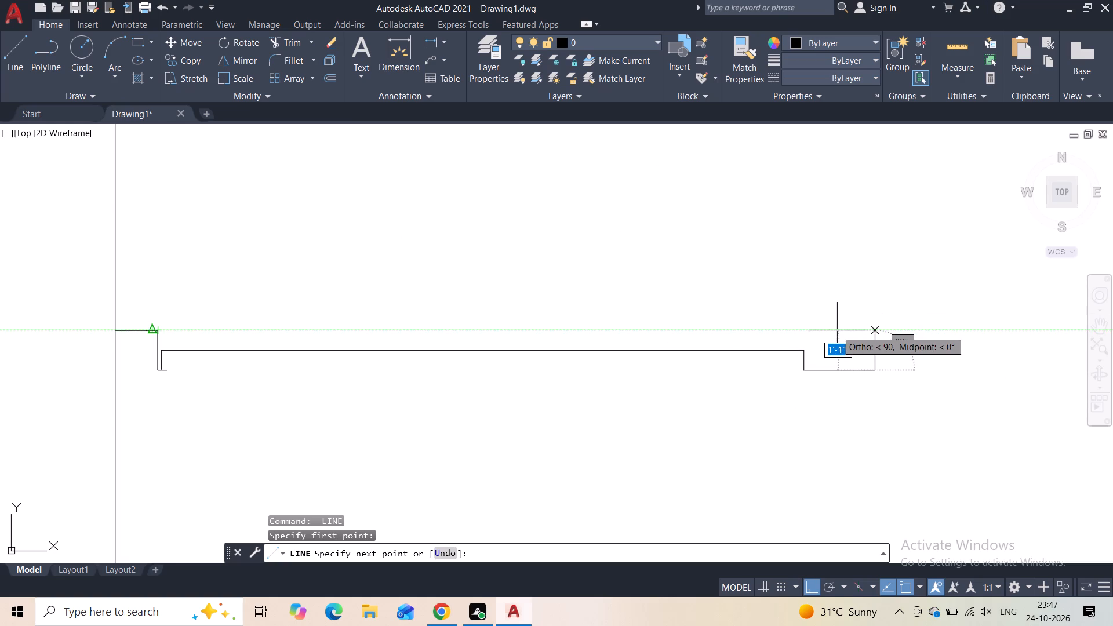
pyautogui.click(875, 331)
pyautogui.press('Escape')
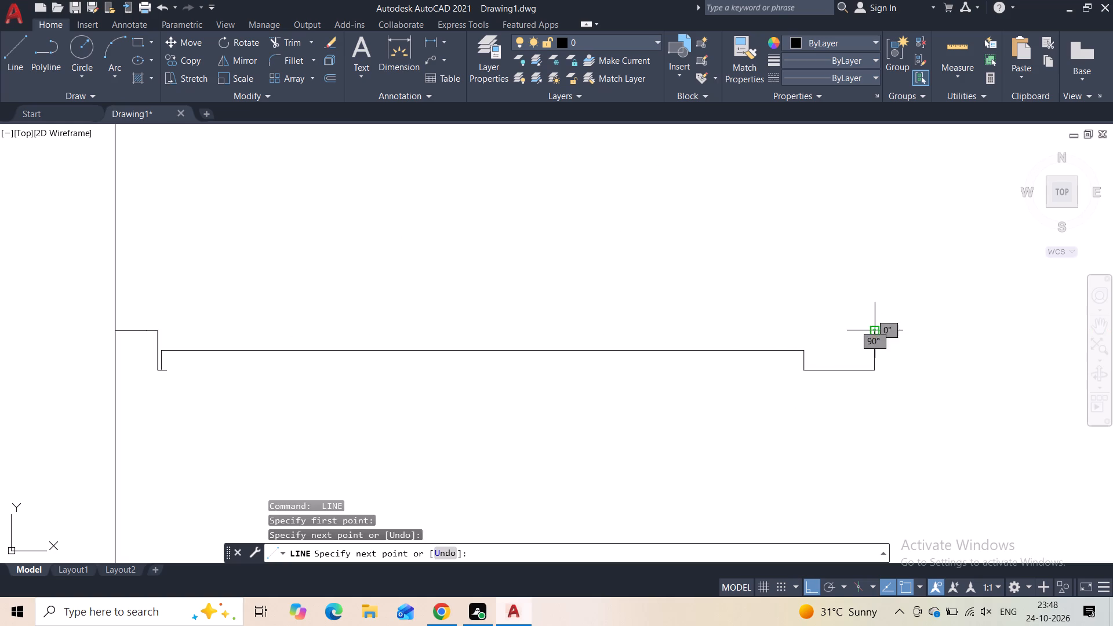
# Trim the small bottom segment where it sticks out past the short vertical line at the floor's left edge.
pyautogui.scroll(-1, 769, 405)
pyautogui.moveTo(758, 427); pyautogui.dragTo(718, 381, button='middle')
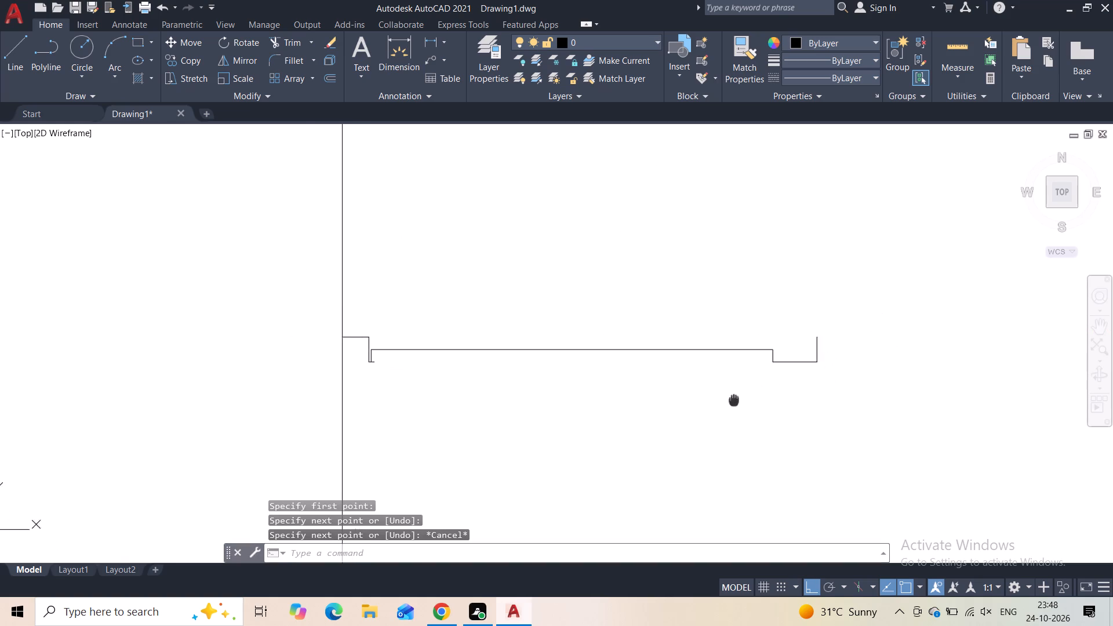
pyautogui.moveTo(718, 381); pyautogui.dragTo(706, 356, button='middle')
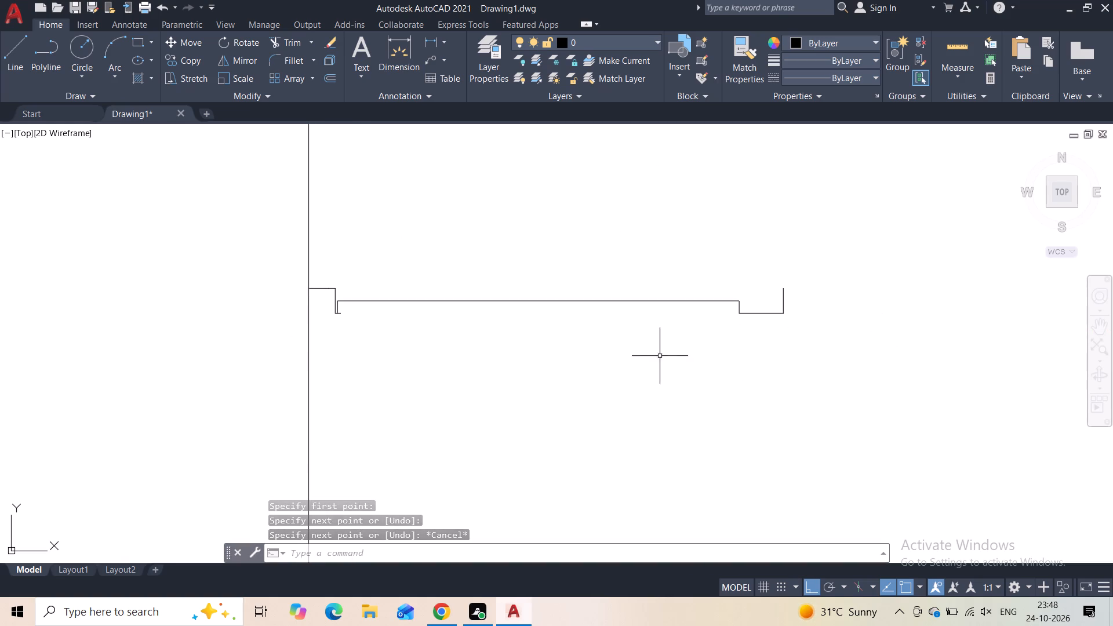
pyautogui.scroll(4, 320, 299)
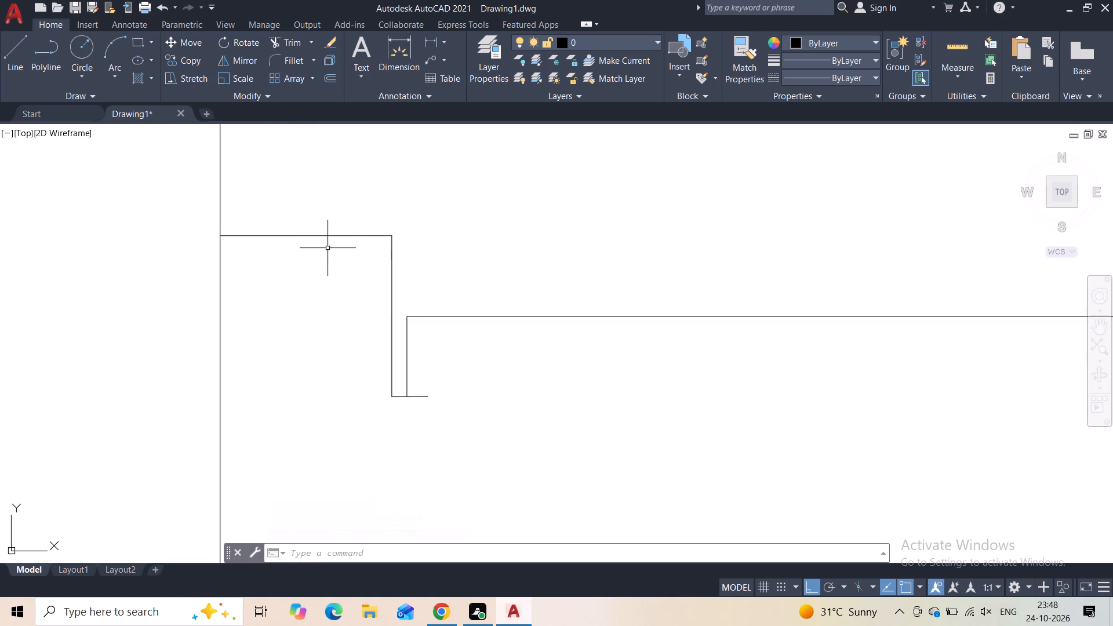
pyautogui.click(296, 42)
pyautogui.moveTo(419, 388); pyautogui.dragTo(417, 416)
pyautogui.press('Escape')
# Close the floor slab's top with a horizontal line from the tick's right end to the top of the right vertical line.
pyautogui.scroll(-4, 507, 414)
pyautogui.moveTo(534, 421); pyautogui.dragTo(264, 302, button='middle')
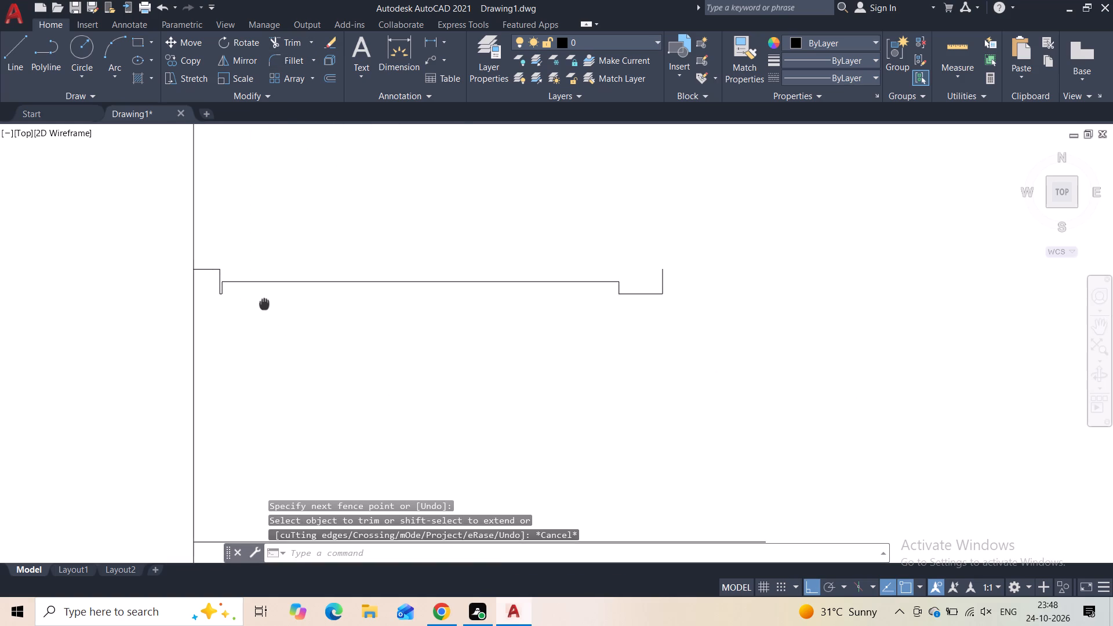
pyautogui.moveTo(264, 302); pyautogui.dragTo(262, 300, button='middle')
pyautogui.scroll(-2, 311, 318)
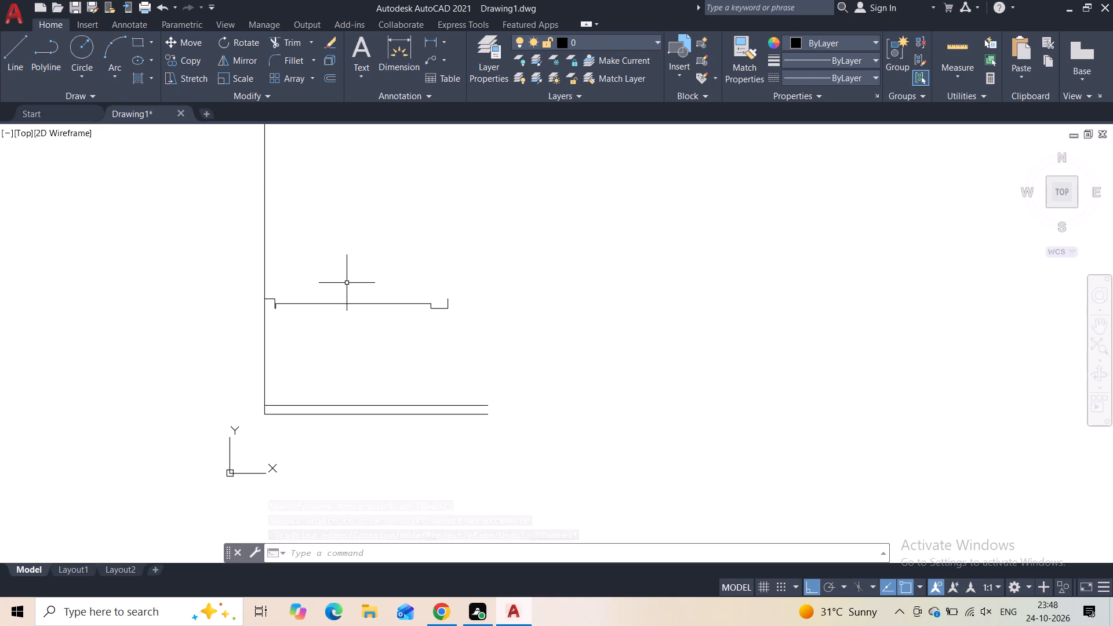
pyautogui.press('space')
pyautogui.press('Escape')
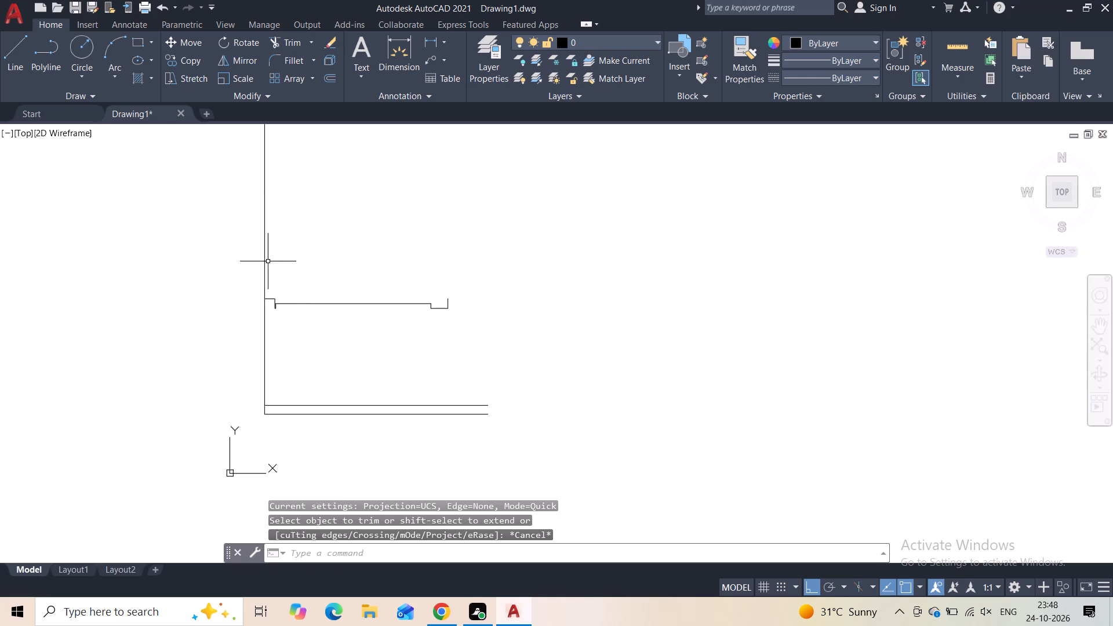
pyautogui.click(26, 58)
pyautogui.scroll(2, 177, 298)
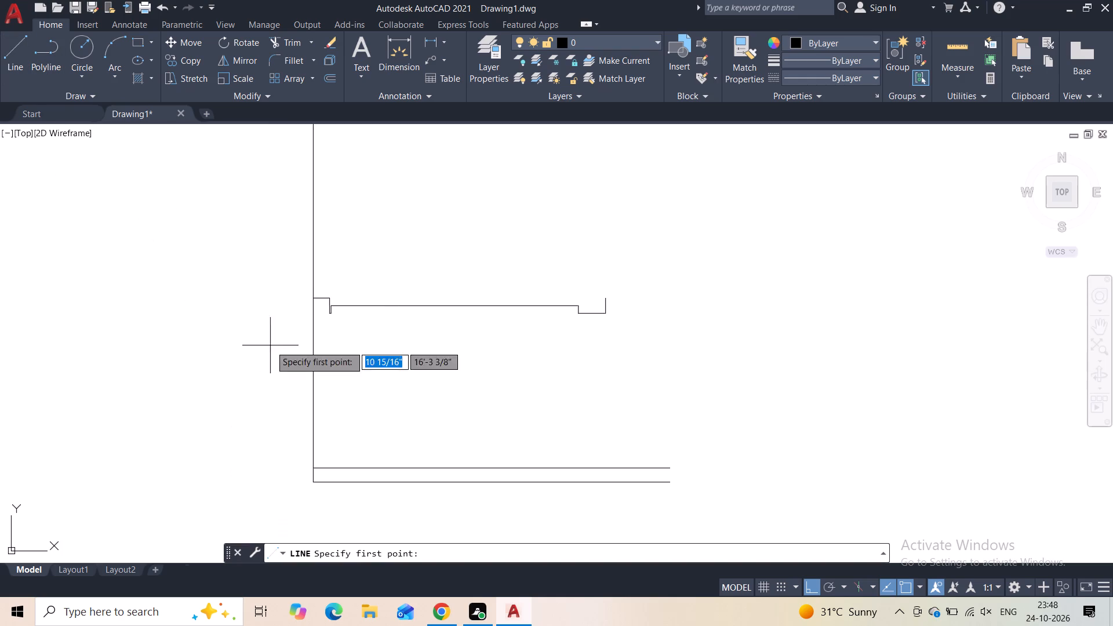
pyautogui.scroll(3, 326, 333)
pyautogui.click(330, 193)
pyautogui.moveTo(519, 198); pyautogui.dragTo(102, 241, button='middle')
pyautogui.scroll(-2, 196, 245)
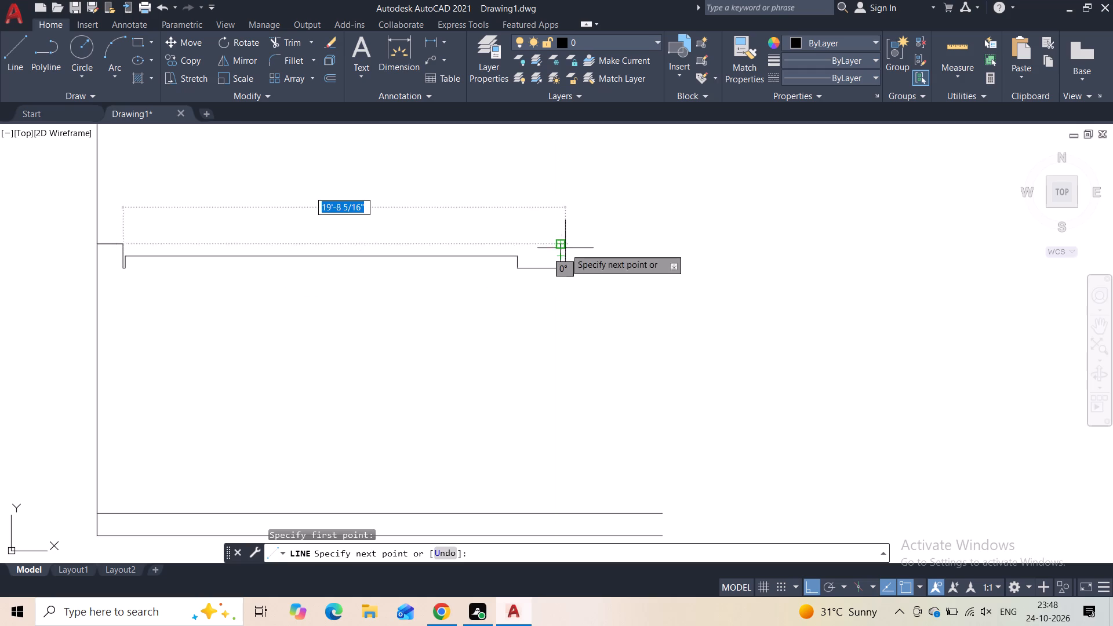
pyautogui.click(565, 248)
pyautogui.press('Escape')
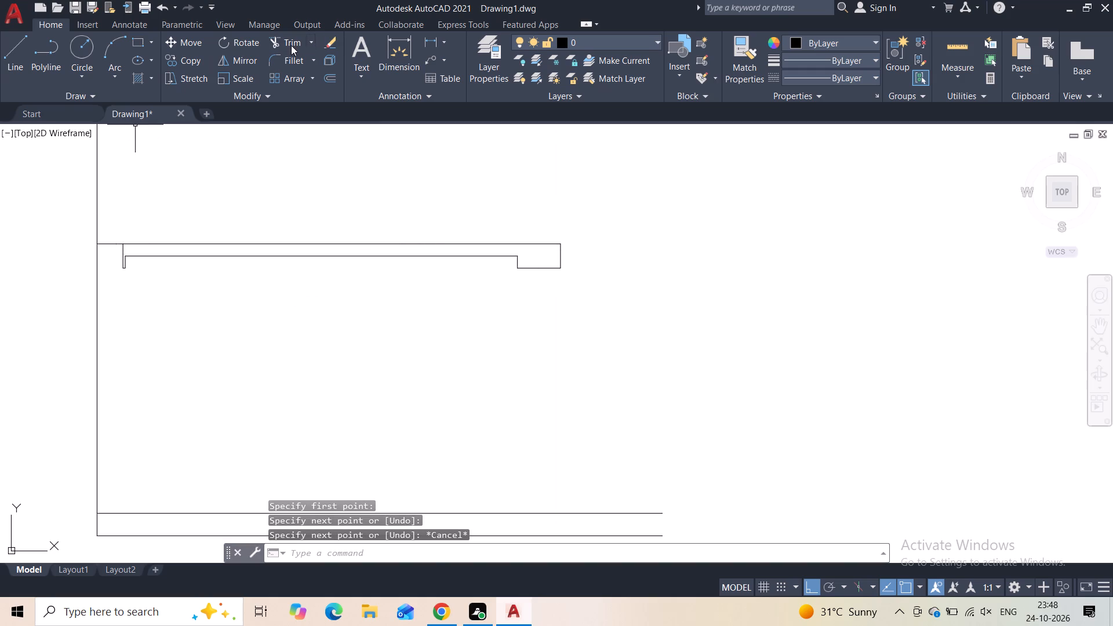
# Trim away both pieces of the tick between the tall vertical wall line and the slab's left edge.
pyautogui.click(290, 45)
pyautogui.moveTo(111, 238); pyautogui.dragTo(111, 263)
pyautogui.press('Escape')
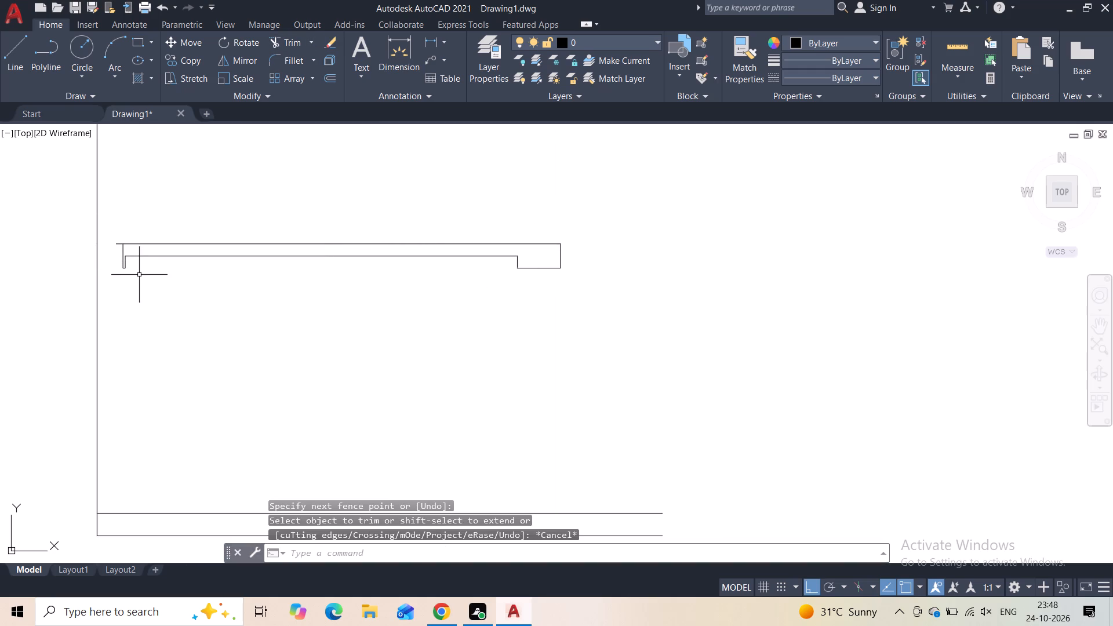
pyautogui.scroll(4, 125, 243)
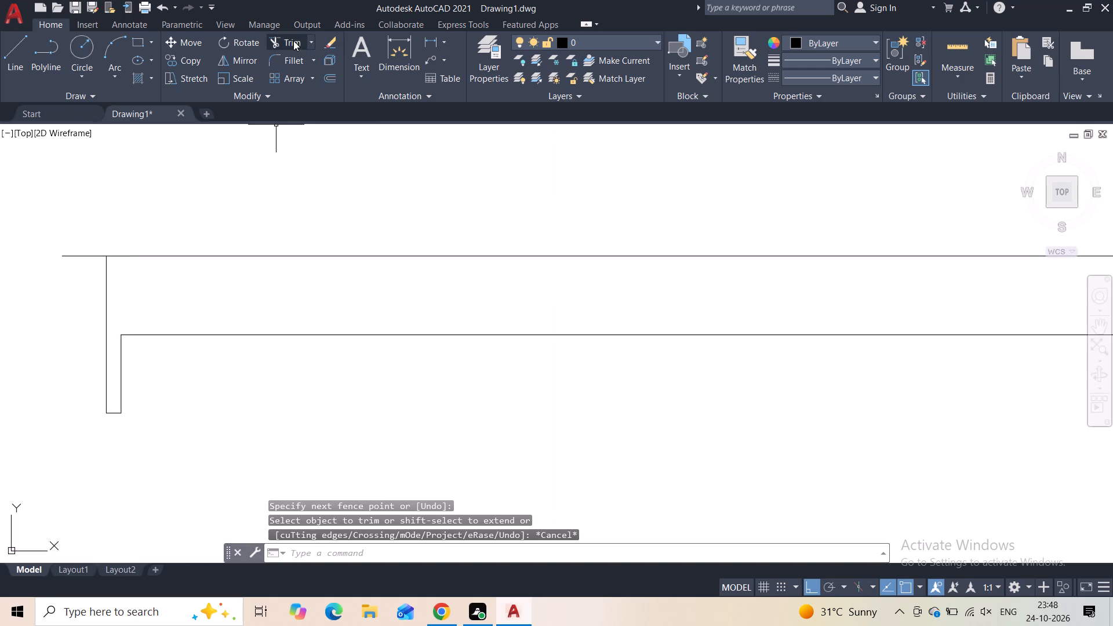
pyautogui.click(293, 41)
pyautogui.moveTo(74, 237); pyautogui.dragTo(78, 304)
pyautogui.press('Escape')
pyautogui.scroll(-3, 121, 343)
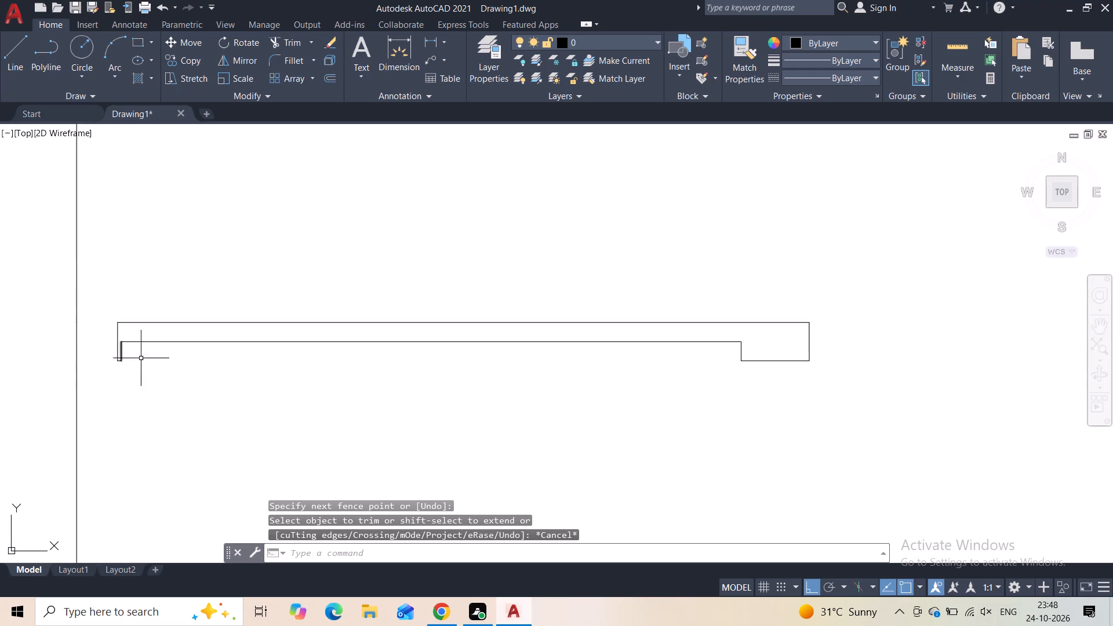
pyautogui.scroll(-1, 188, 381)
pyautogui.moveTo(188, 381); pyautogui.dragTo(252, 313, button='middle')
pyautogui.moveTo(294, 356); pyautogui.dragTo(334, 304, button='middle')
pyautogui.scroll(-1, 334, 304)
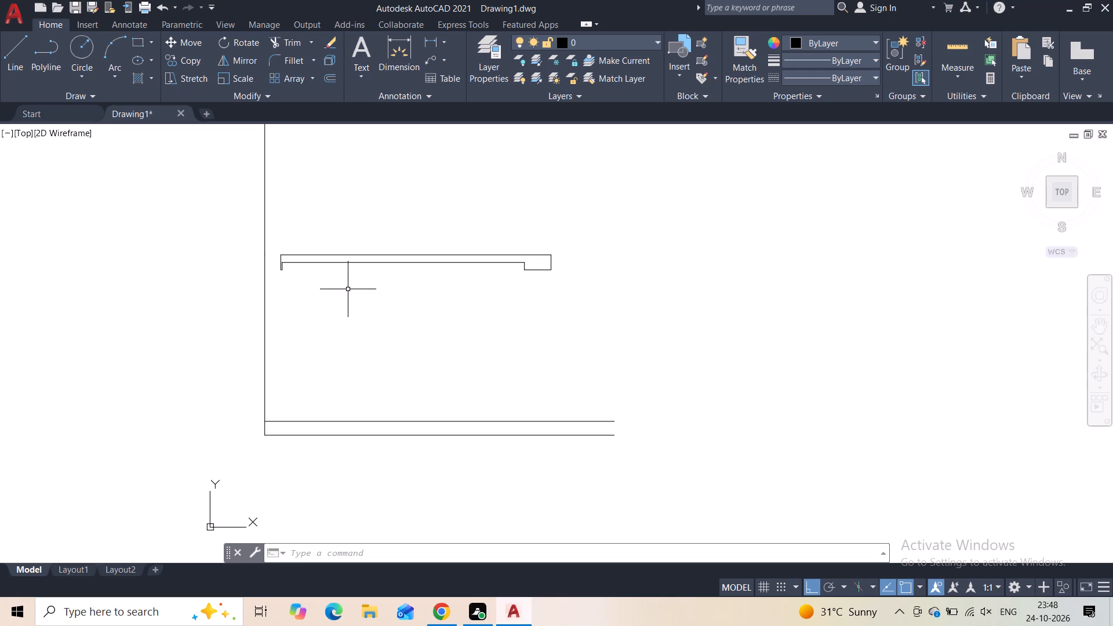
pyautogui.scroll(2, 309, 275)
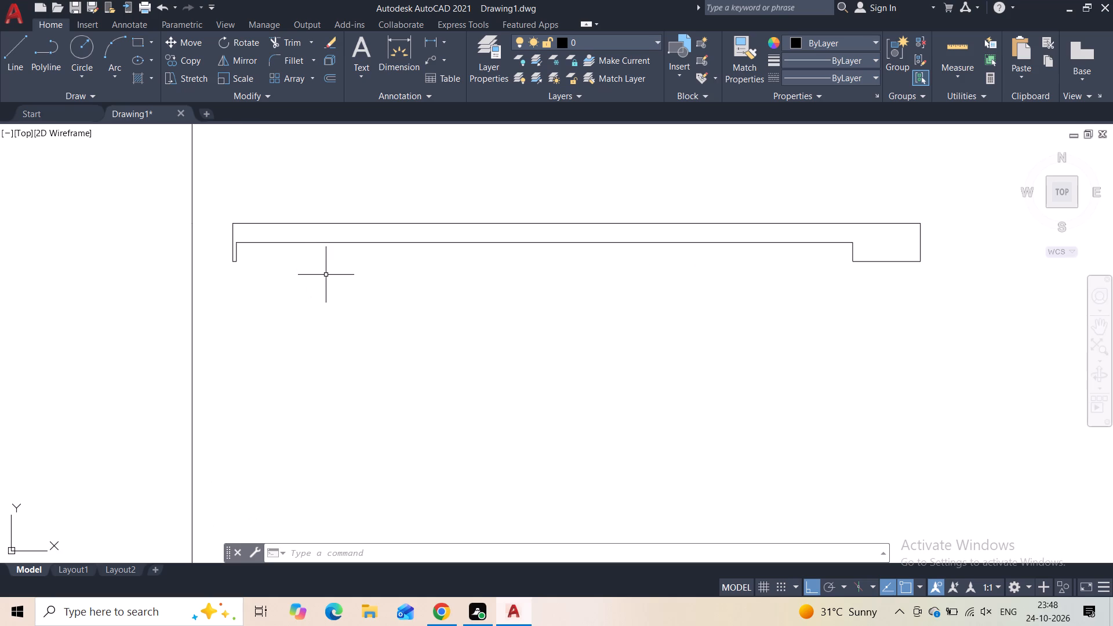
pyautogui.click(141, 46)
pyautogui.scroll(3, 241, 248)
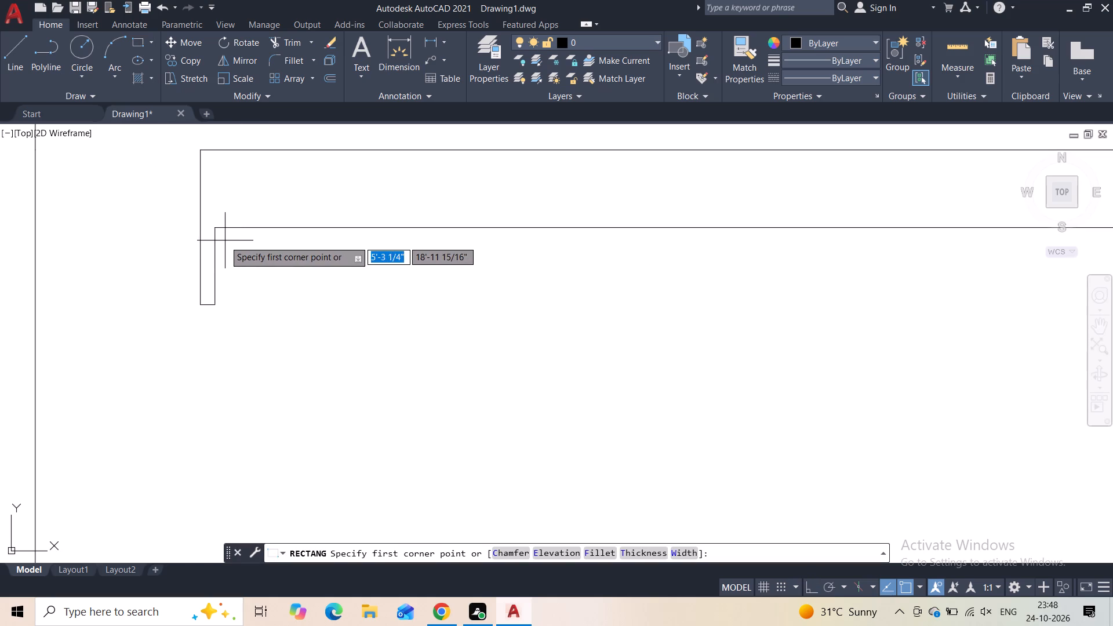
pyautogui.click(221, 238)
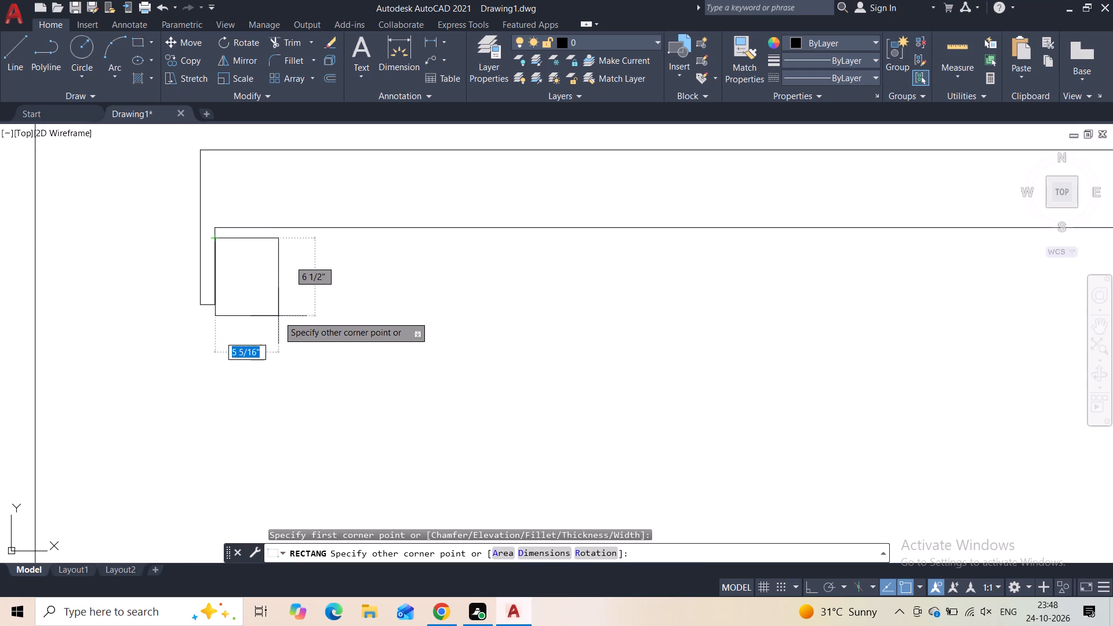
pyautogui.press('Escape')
# Draw a rectangle about 17'-1" wide from just inside the slab underside's left corner down to the base strip's top line.
pyautogui.press('space')
pyautogui.click(228, 242)
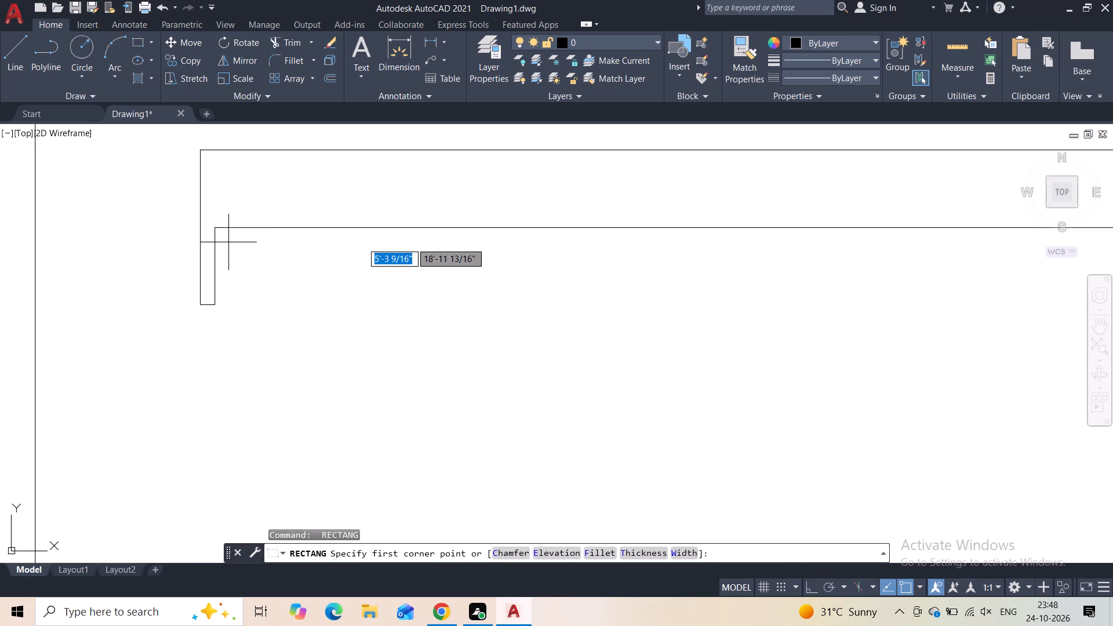
pyautogui.moveTo(376, 398); pyautogui.dragTo(287, 274, button='middle')
pyautogui.scroll(-2, 286, 276)
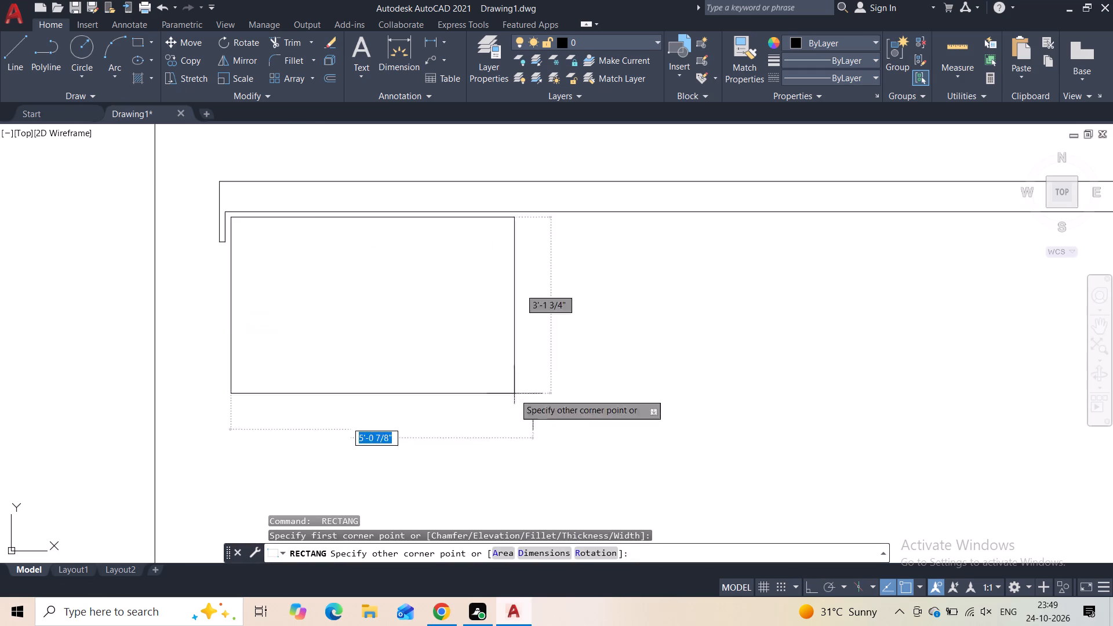
pyautogui.scroll(-1, 577, 423)
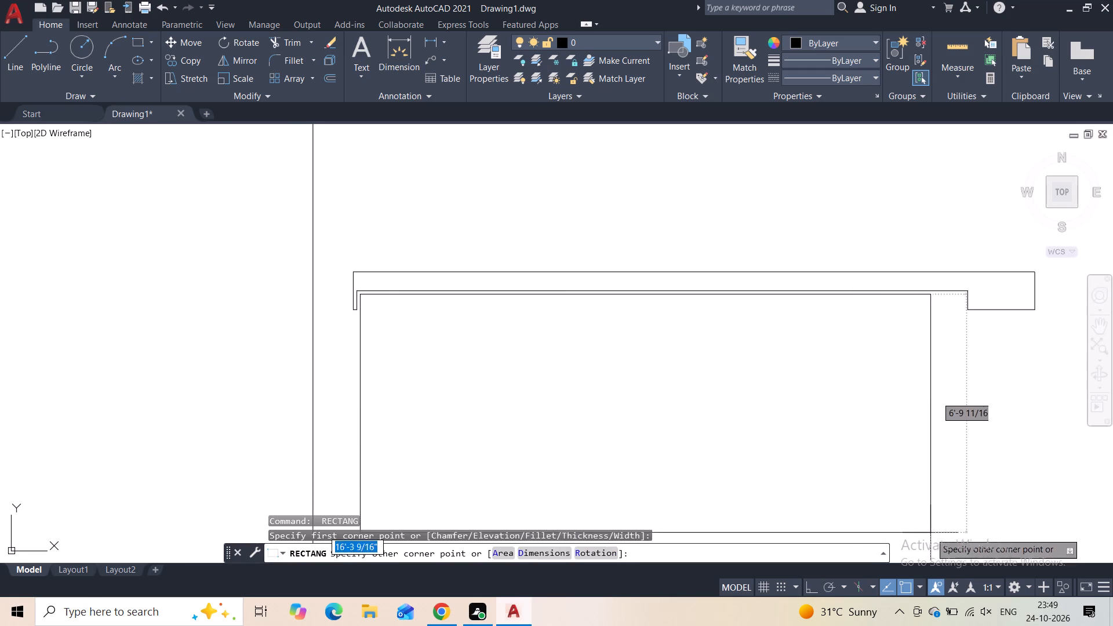
pyautogui.moveTo(959, 542); pyautogui.dragTo(879, 412, button='middle')
pyautogui.scroll(-1, 878, 414)
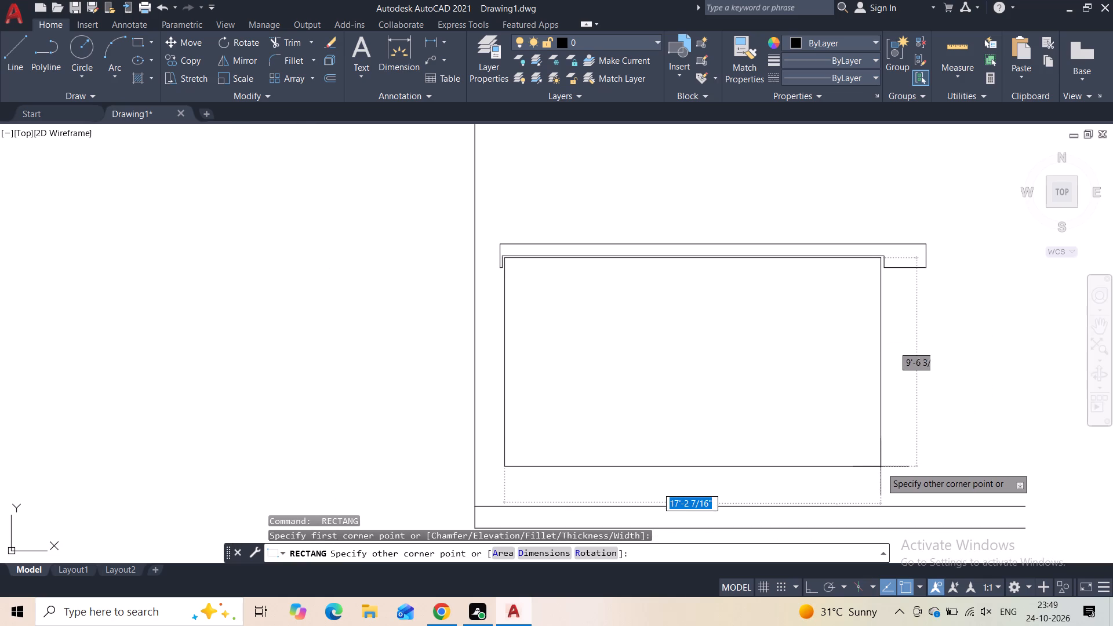
pyautogui.click(879, 512)
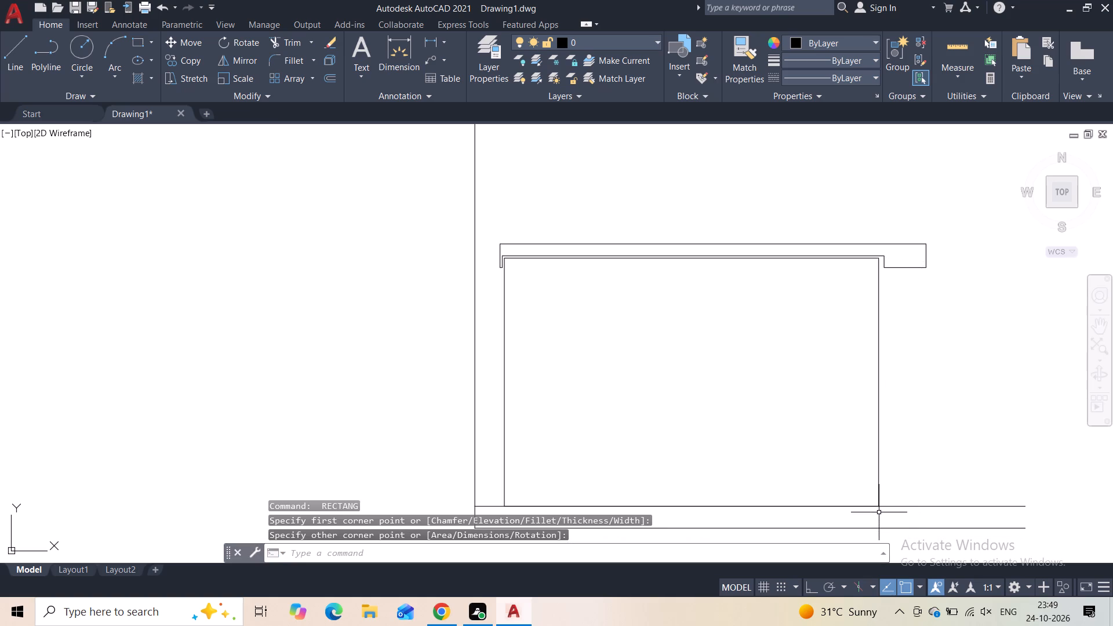
# Stretch the room rectangle's bottom edge down so it sits slightly below the base strip's top line.
pyautogui.moveTo(828, 461); pyautogui.dragTo(716, 347, button='middle')
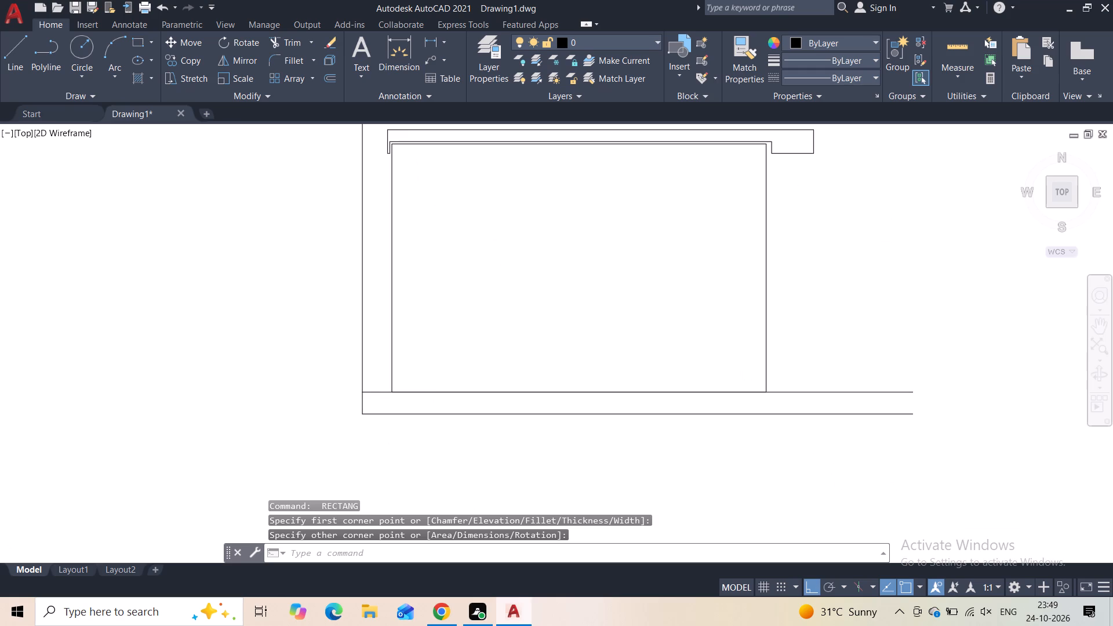
pyautogui.moveTo(395, 185); pyautogui.dragTo(397, 267, button='middle')
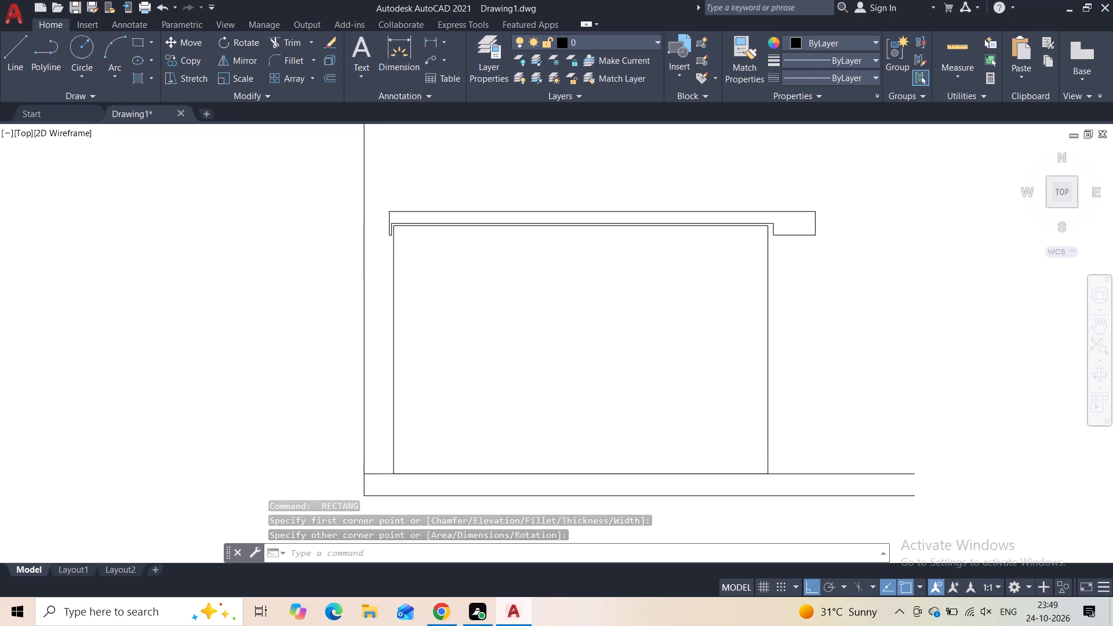
pyautogui.scroll(1, 396, 267)
pyautogui.moveTo(528, 373); pyautogui.dragTo(515, 344, button='middle')
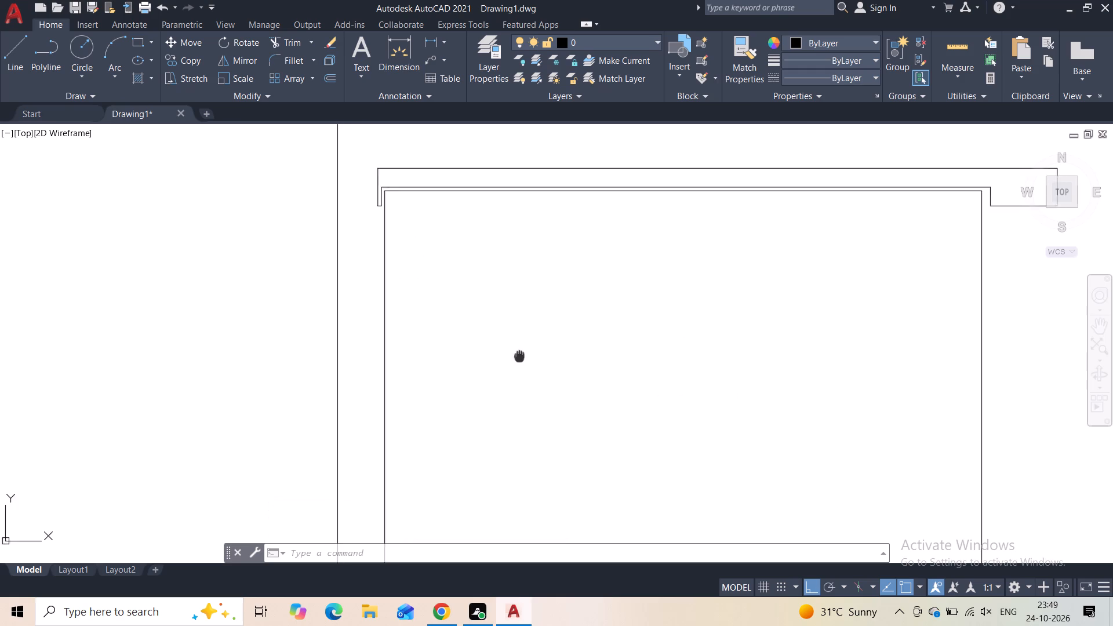
pyautogui.moveTo(515, 344); pyautogui.dragTo(460, 213, button='middle')
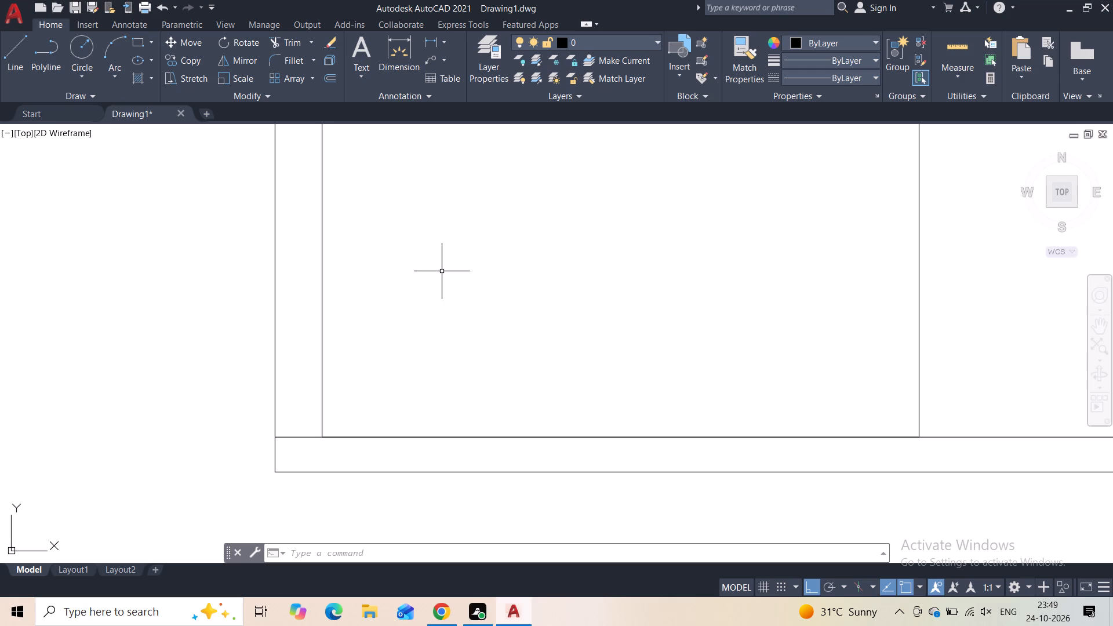
pyautogui.moveTo(489, 384); pyautogui.dragTo(431, 283, button='middle')
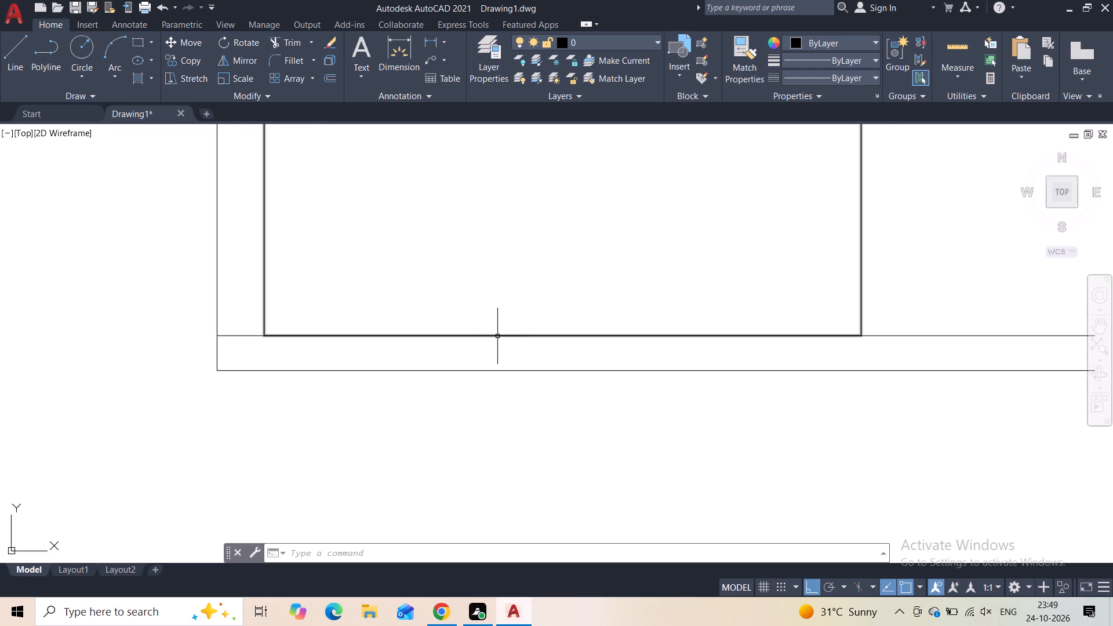
pyautogui.click(497, 336)
pyautogui.click(562, 339)
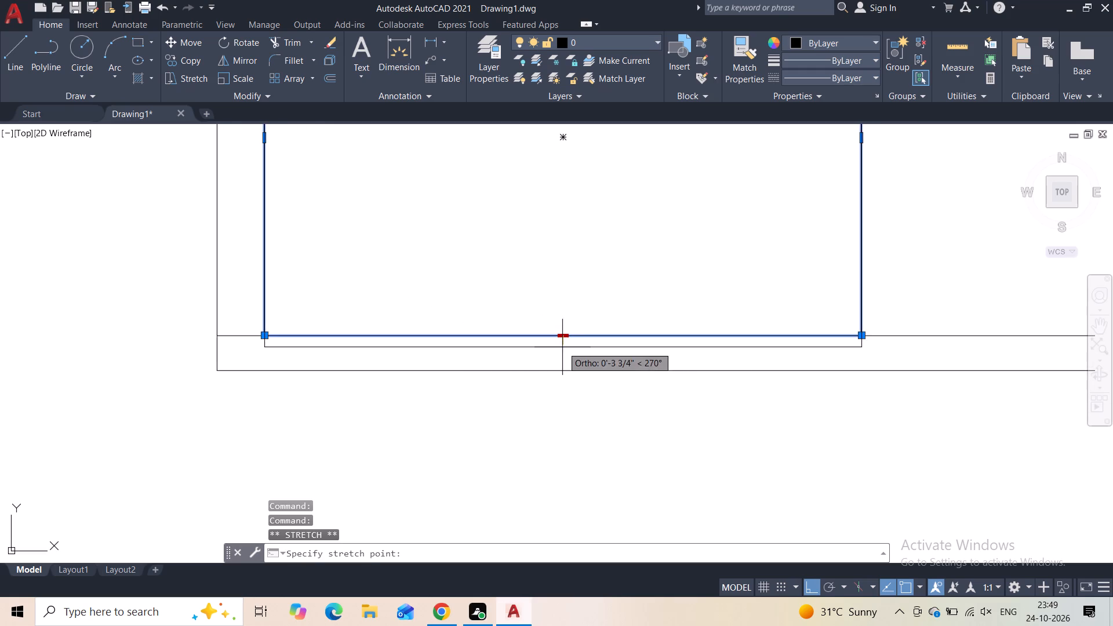
pyautogui.click(557, 343)
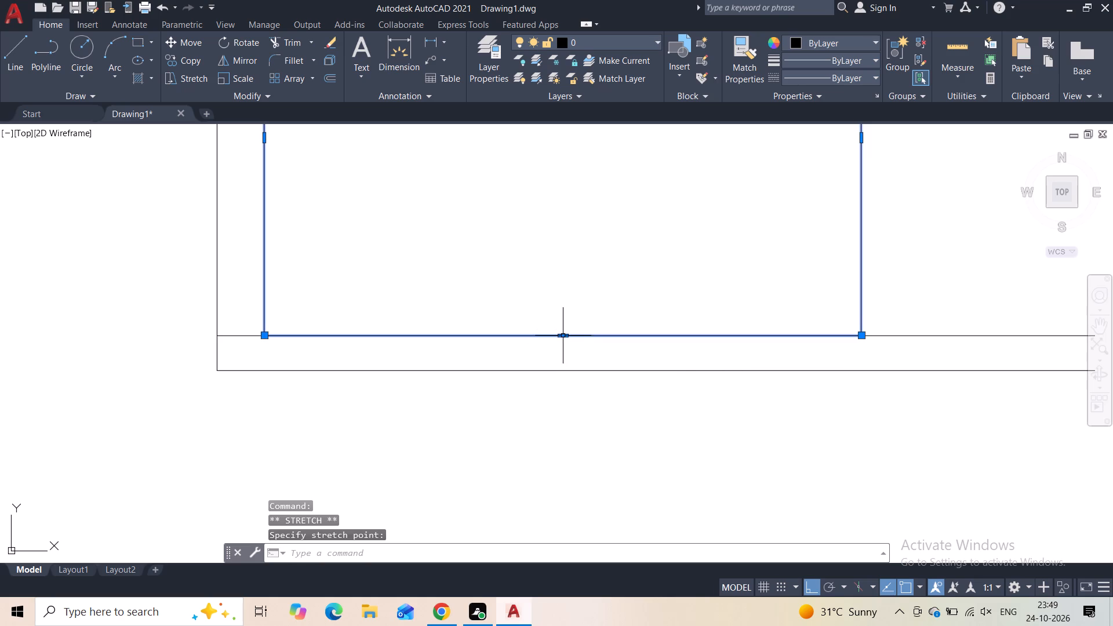
pyautogui.click(565, 333)
pyautogui.click(567, 344)
pyautogui.press('Escape')
# Draw a 10'-11" vertical line from the floor slab's lower right corner down to the base strip's top line.
pyautogui.scroll(-1, 552, 297)
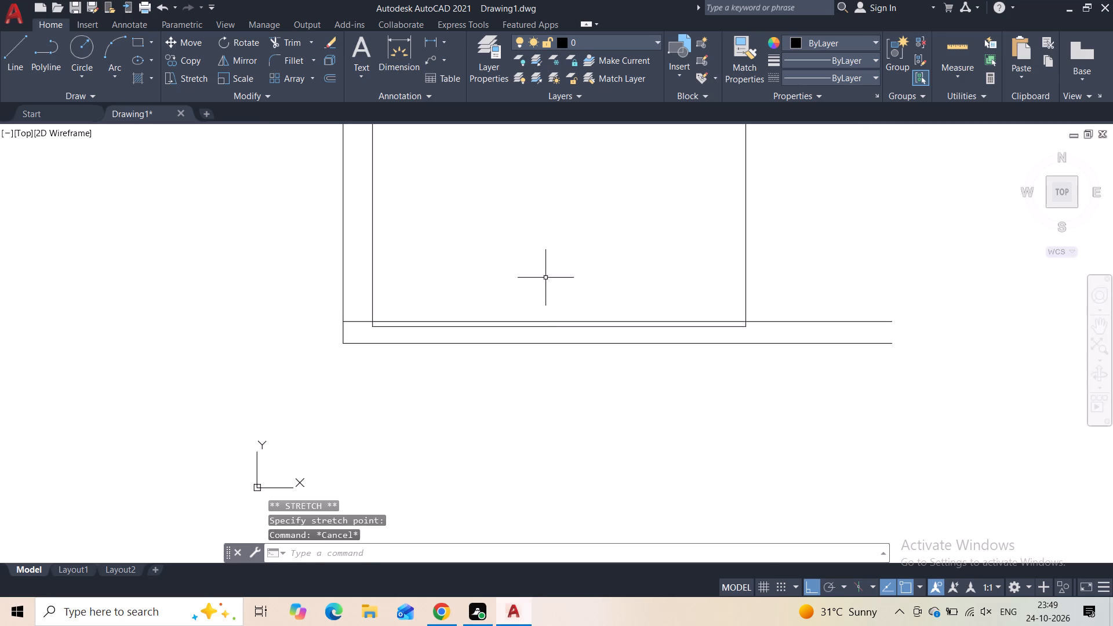
pyautogui.moveTo(545, 278); pyautogui.dragTo(501, 367, button='middle')
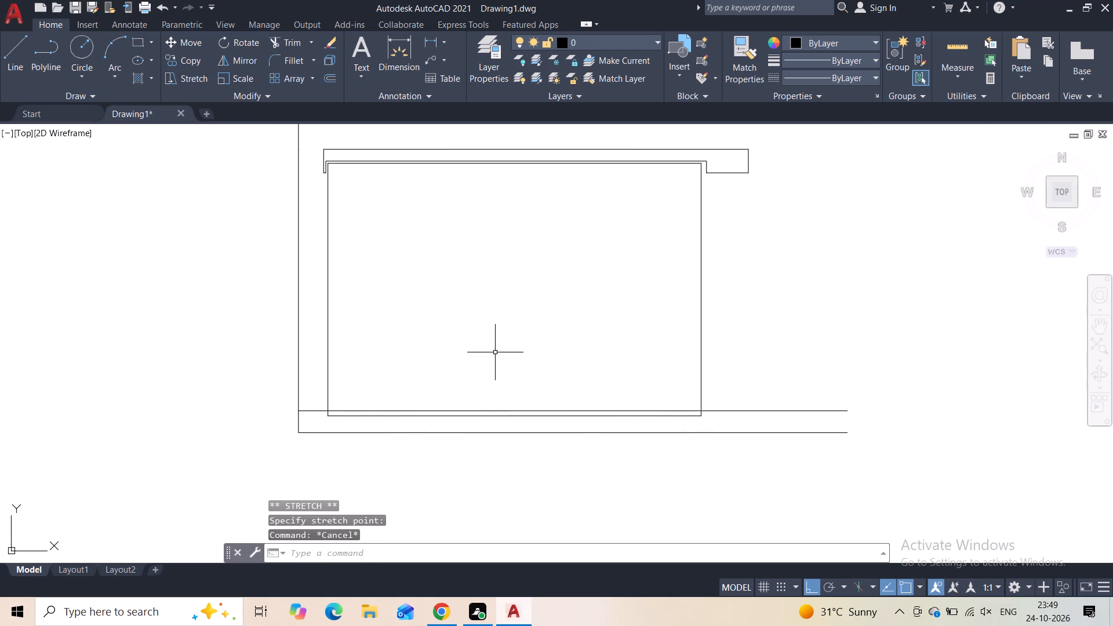
pyautogui.moveTo(530, 335); pyautogui.dragTo(279, 372, button='middle')
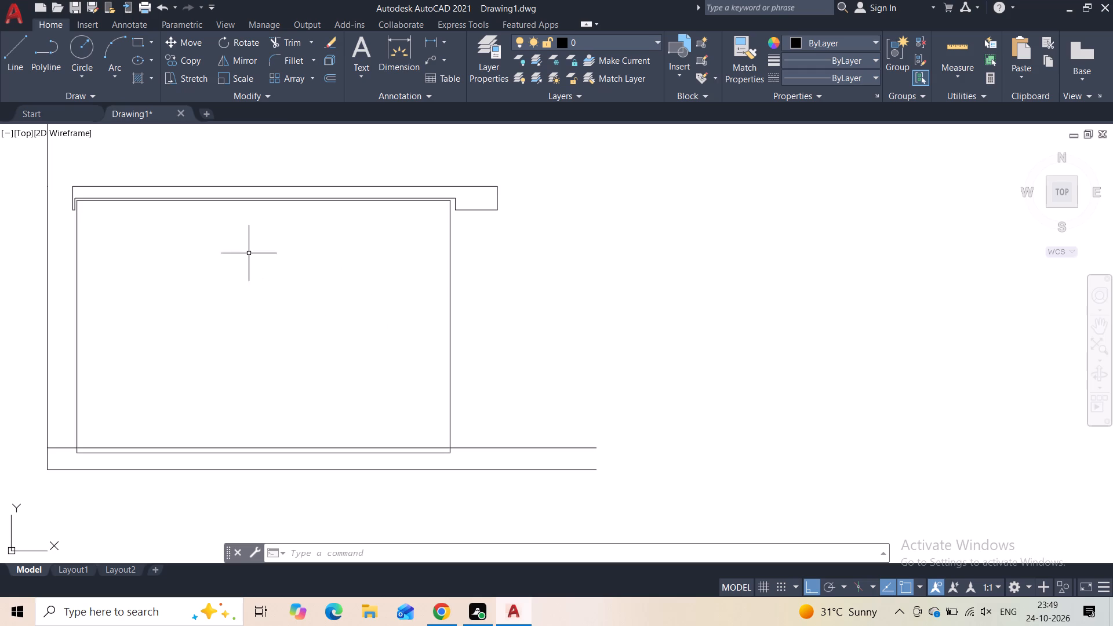
pyautogui.click(22, 57)
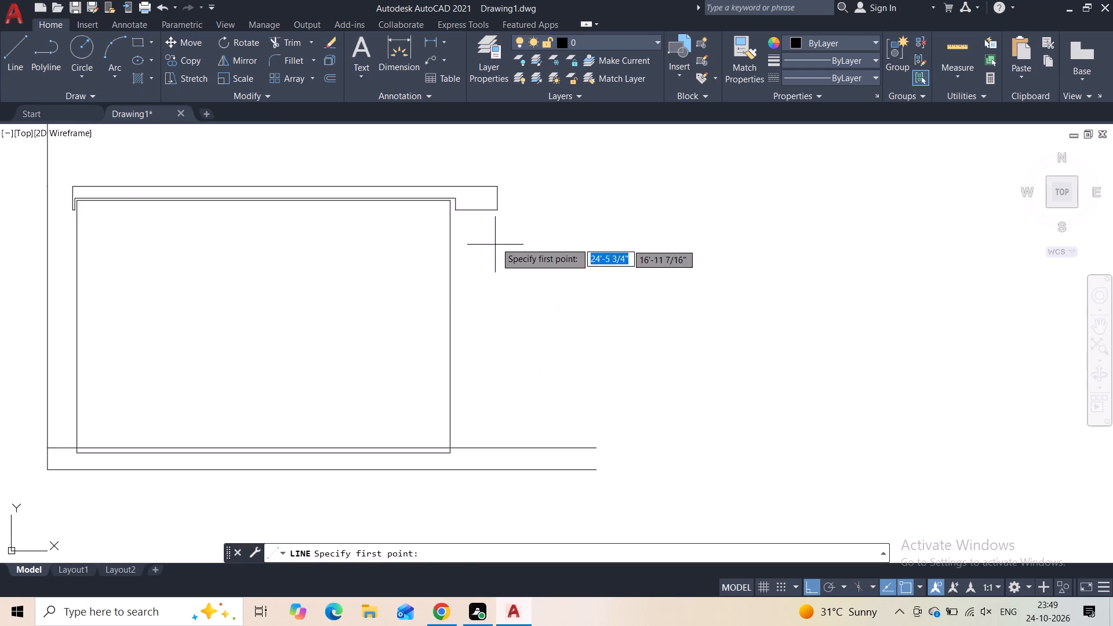
pyautogui.click(498, 214)
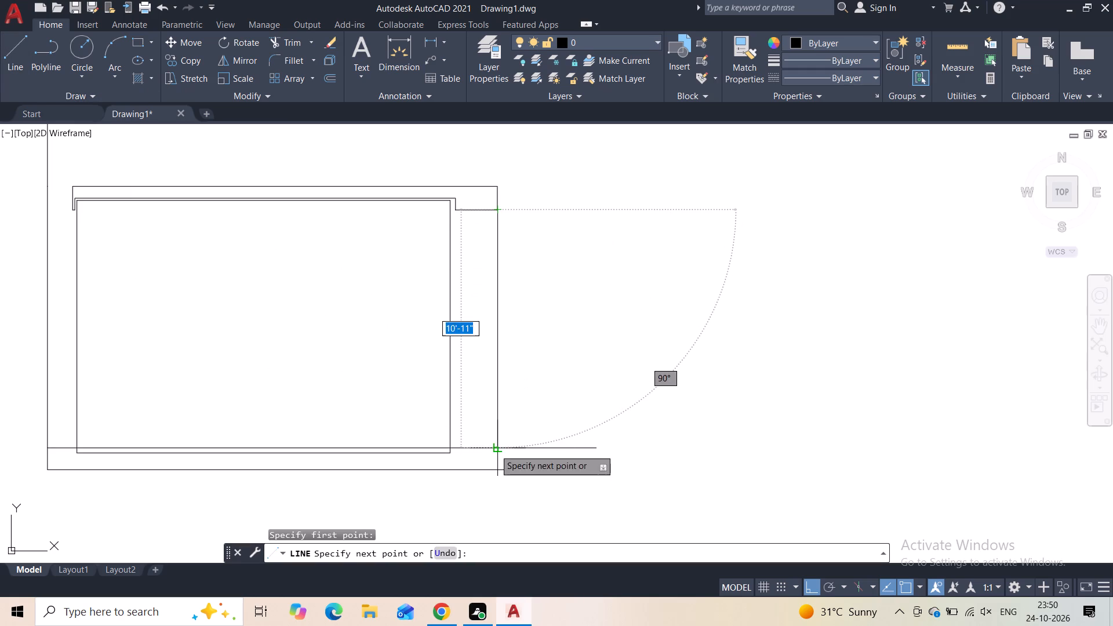
pyautogui.click(494, 446)
pyautogui.press('Escape')
# Draw a rectangle about 5'-5" wide and 12' tall from the slab's top right corner down to the base strip's top line level.
pyautogui.moveTo(514, 337); pyautogui.dragTo(435, 344, button='middle')
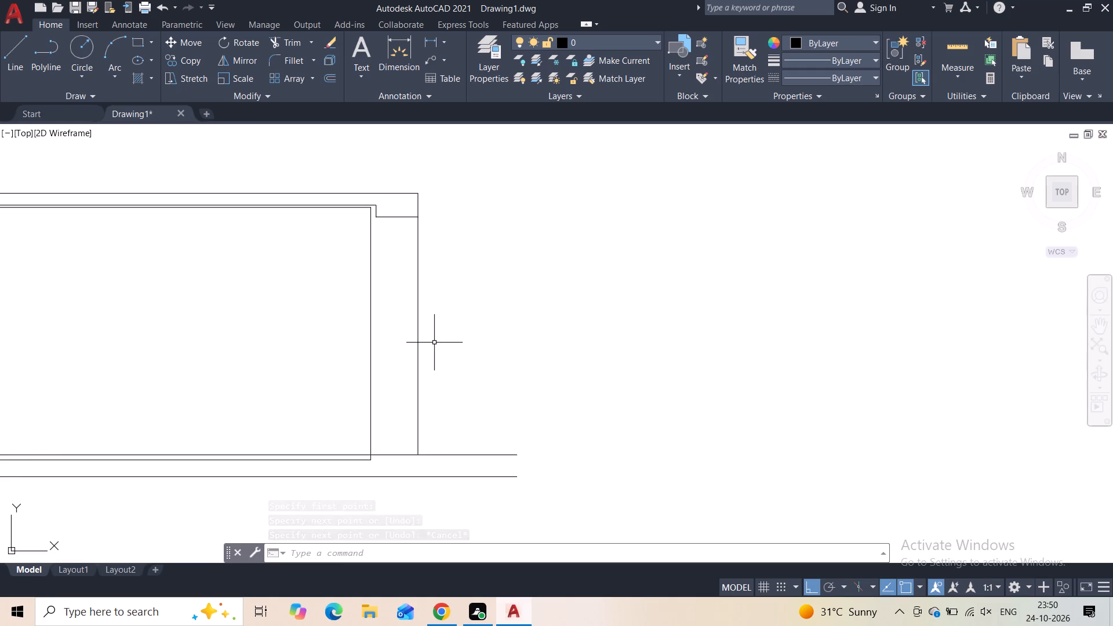
pyautogui.moveTo(507, 258); pyautogui.dragTo(419, 262, button='middle')
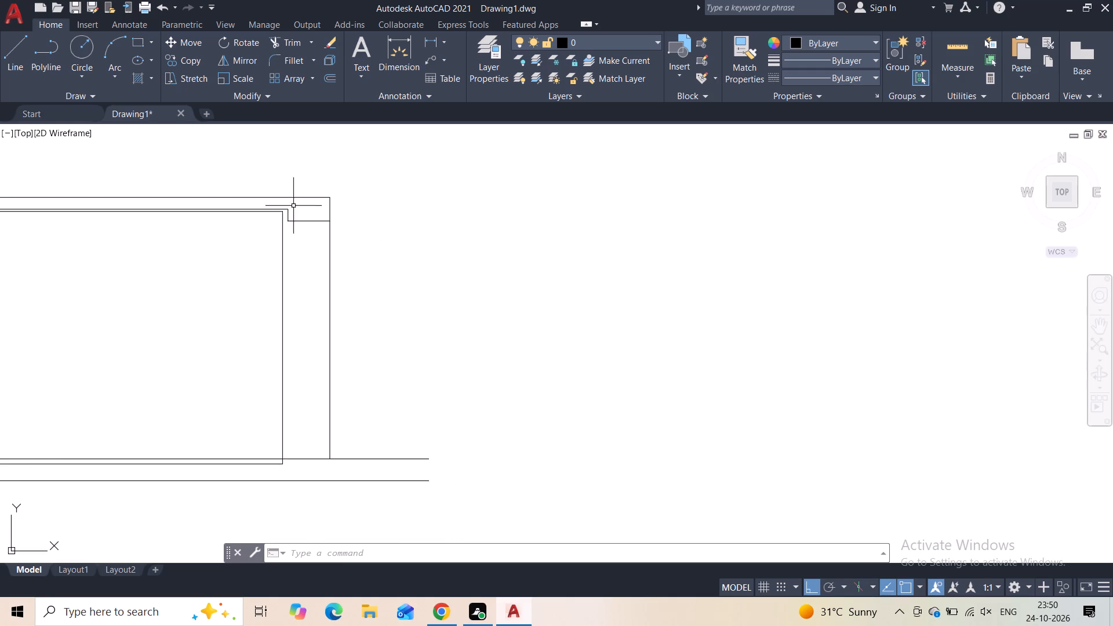
pyautogui.click(143, 41)
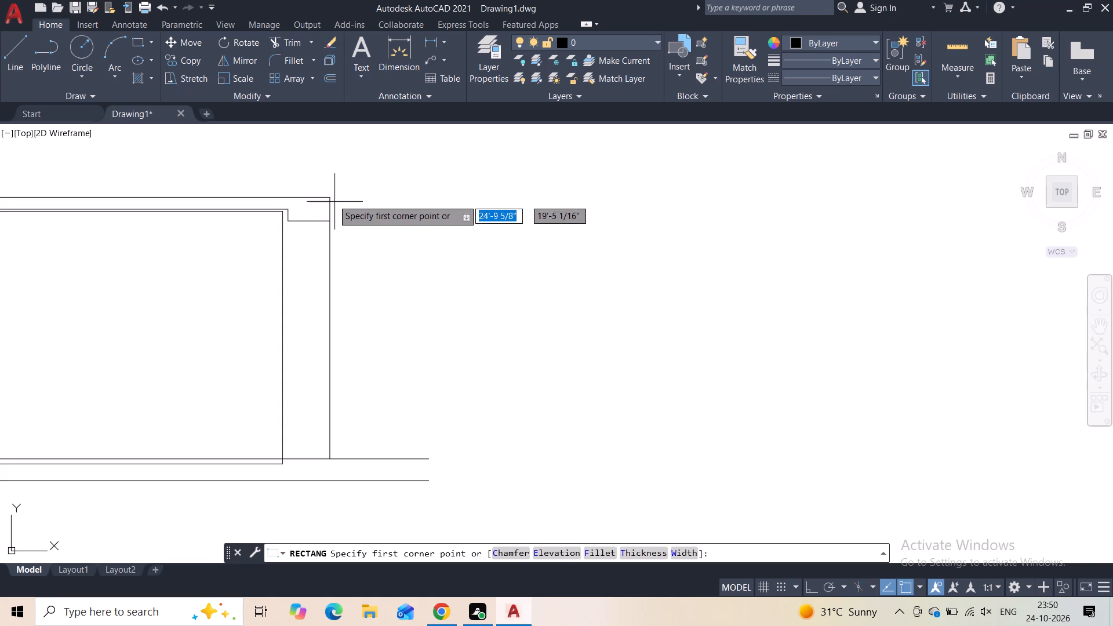
pyautogui.click(332, 198)
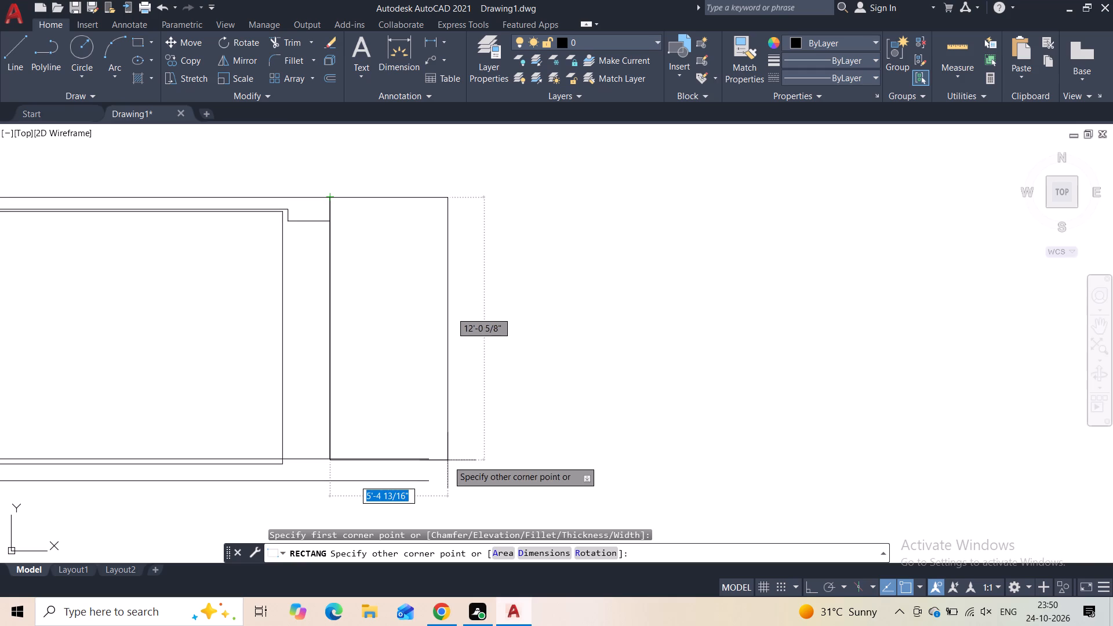
pyautogui.scroll(1, 445, 456)
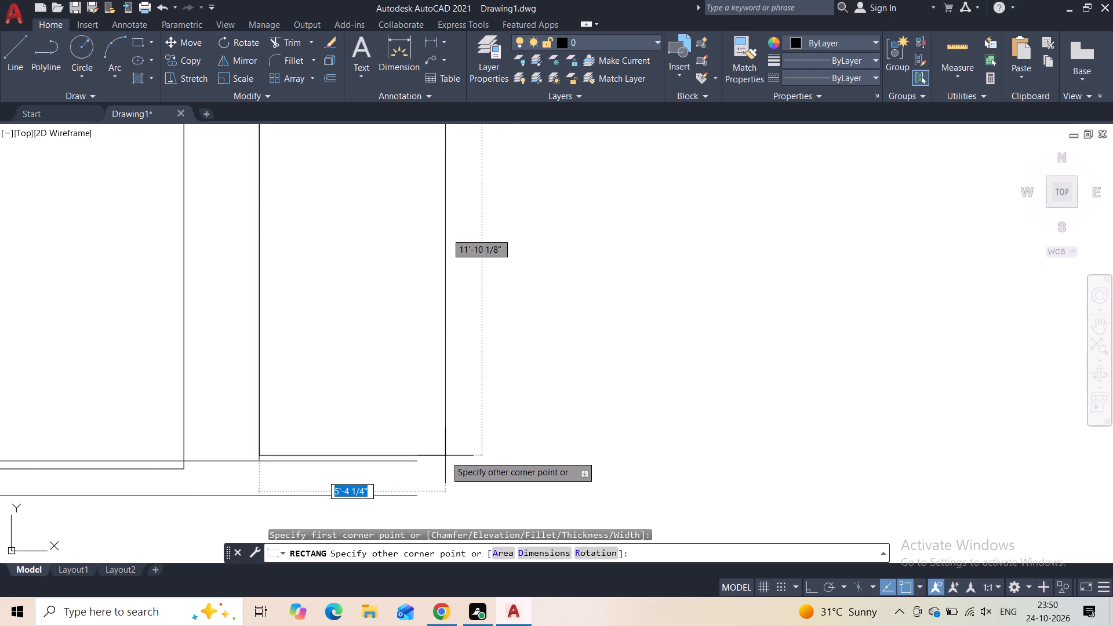
pyautogui.scroll(1, 445, 456)
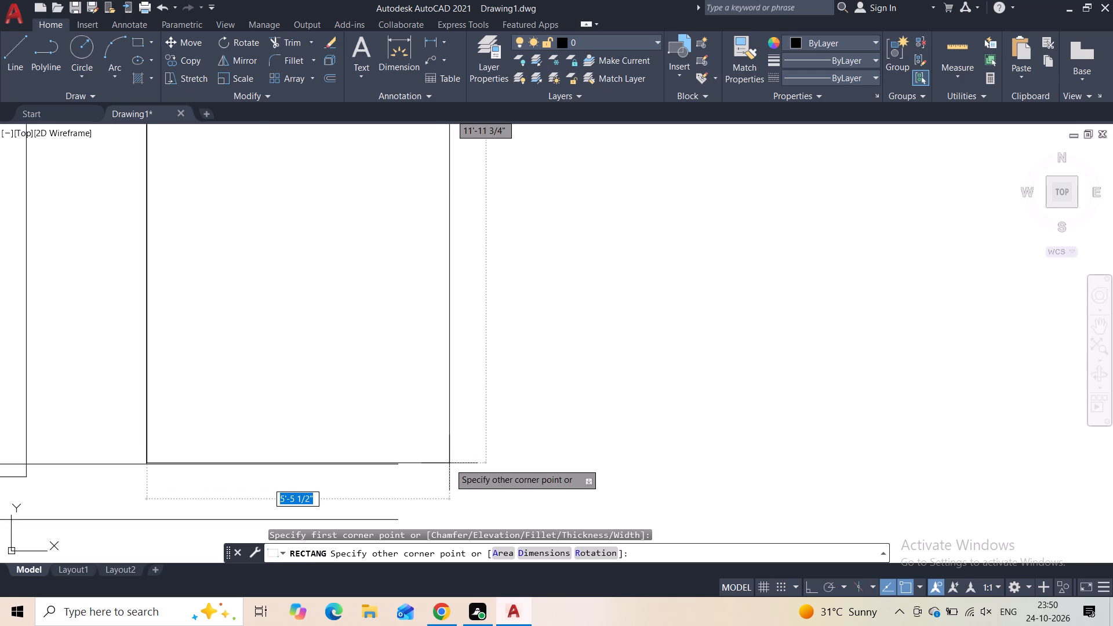
pyautogui.click(450, 464)
# Draw an inset rectangle about 4'-3" wide and 10'-3" tall inside the tall rectangle beside the slab.
pyautogui.scroll(1, 383, 456)
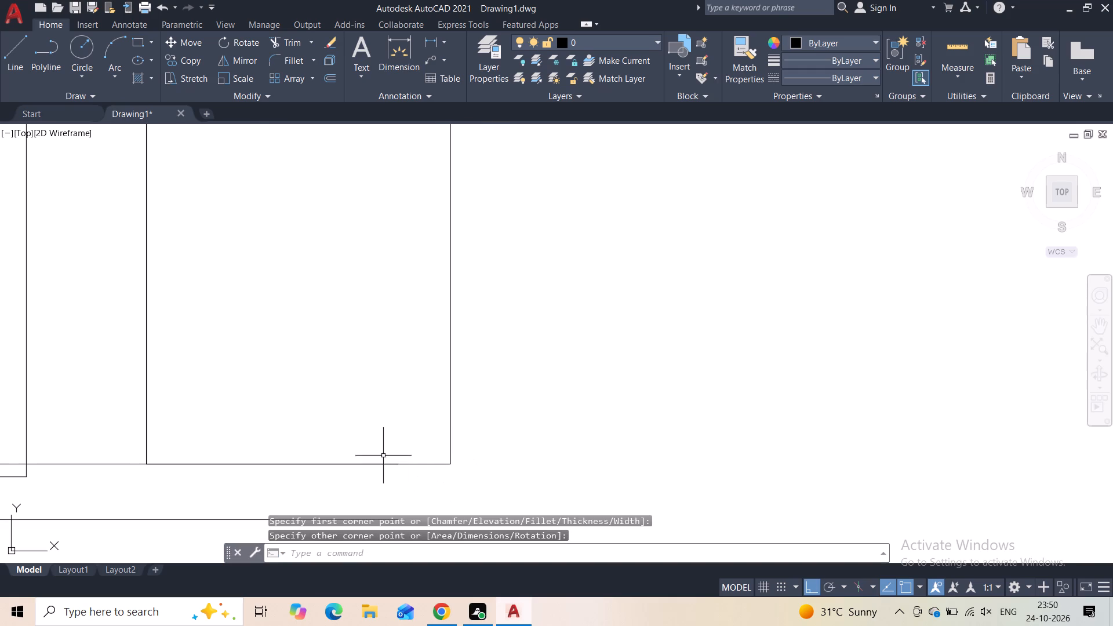
pyautogui.scroll(1, 383, 456)
pyautogui.scroll(-3, 383, 407)
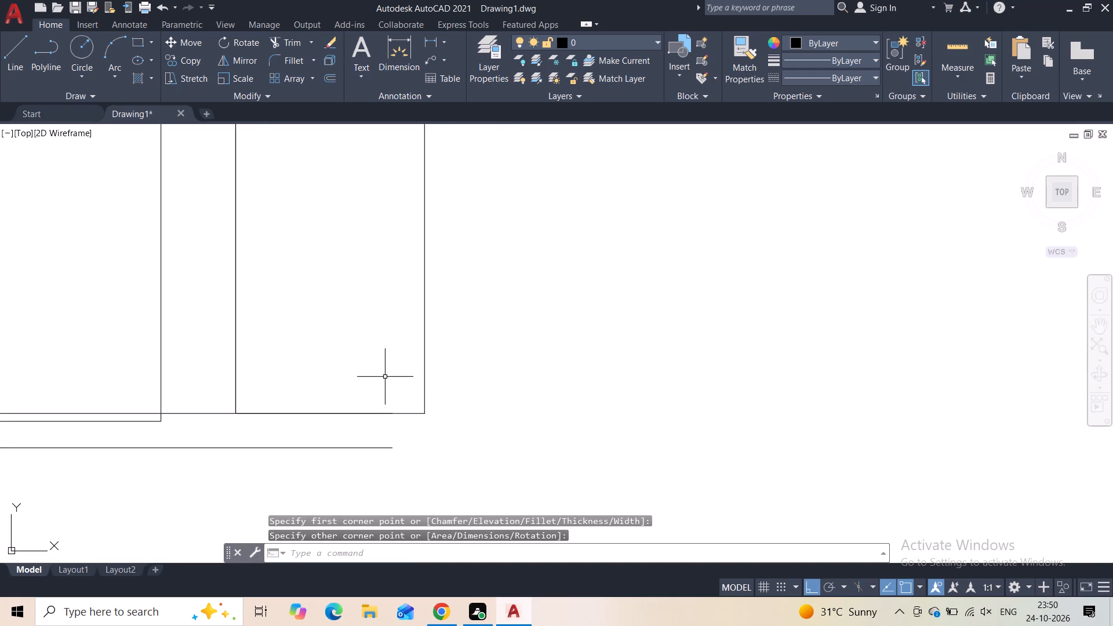
pyautogui.scroll(-1, 384, 375)
pyautogui.moveTo(374, 316); pyautogui.dragTo(369, 354, button='middle')
pyautogui.scroll(-1, 368, 354)
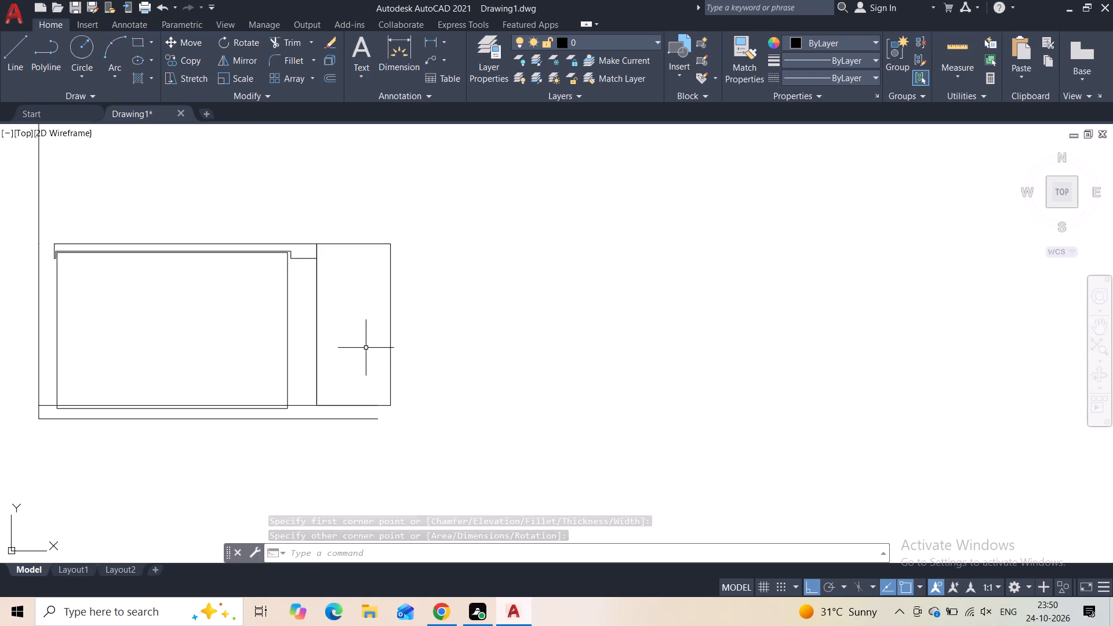
pyautogui.click(133, 39)
pyautogui.scroll(1, 329, 273)
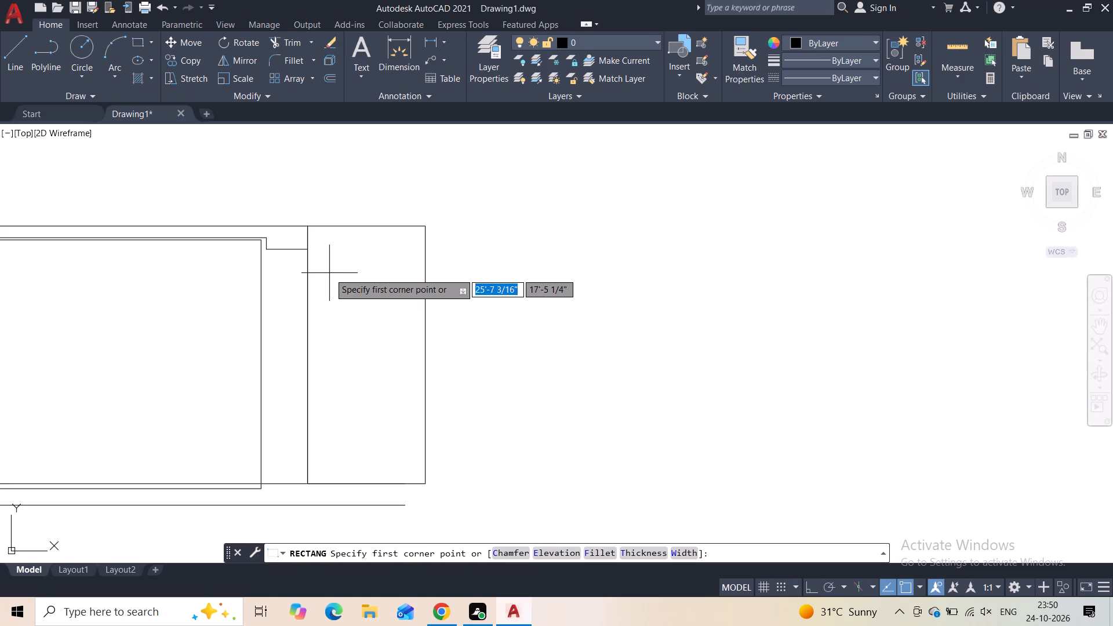
pyautogui.scroll(1, 329, 273)
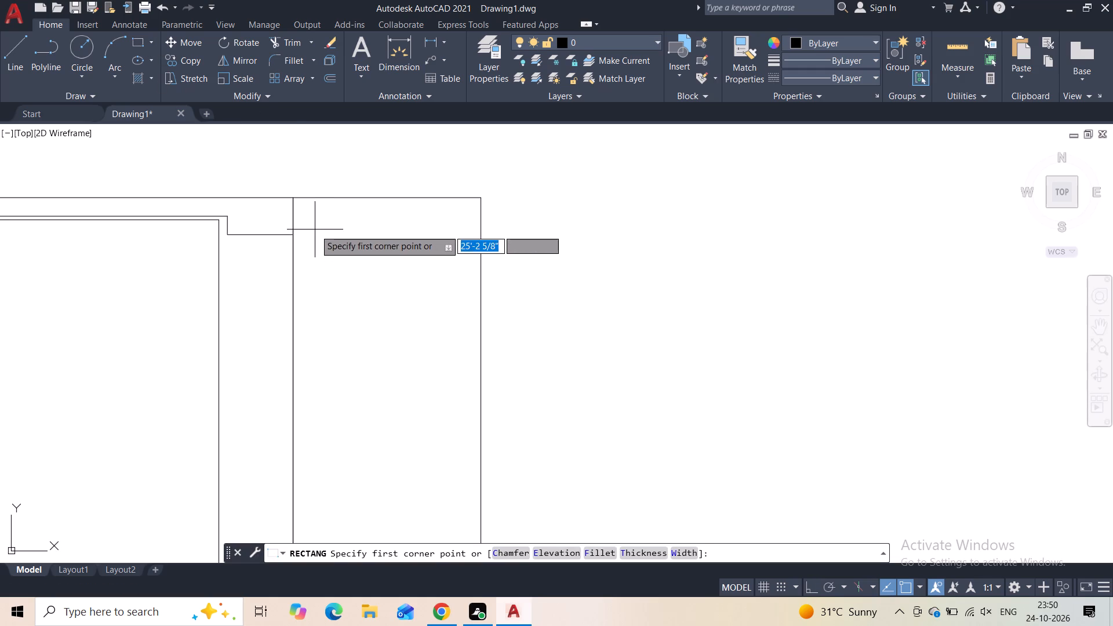
pyautogui.click(315, 230)
pyautogui.moveTo(362, 334); pyautogui.dragTo(317, 245, button='middle')
pyautogui.scroll(-1, 317, 245)
pyautogui.scroll(-1, 332, 290)
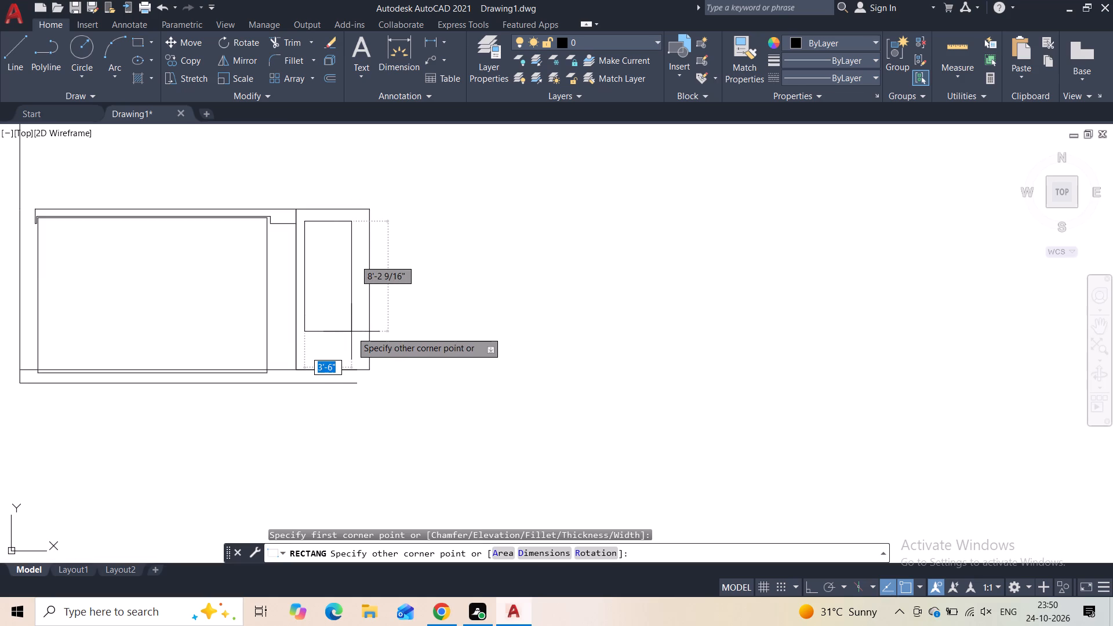
pyautogui.scroll(2, 351, 332)
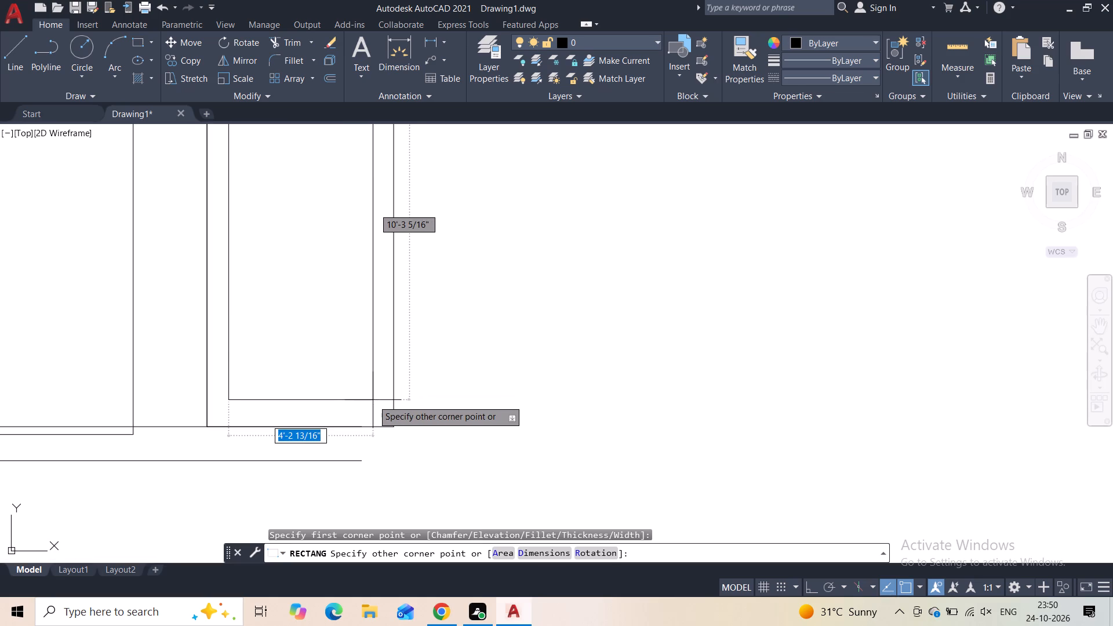
pyautogui.click(373, 400)
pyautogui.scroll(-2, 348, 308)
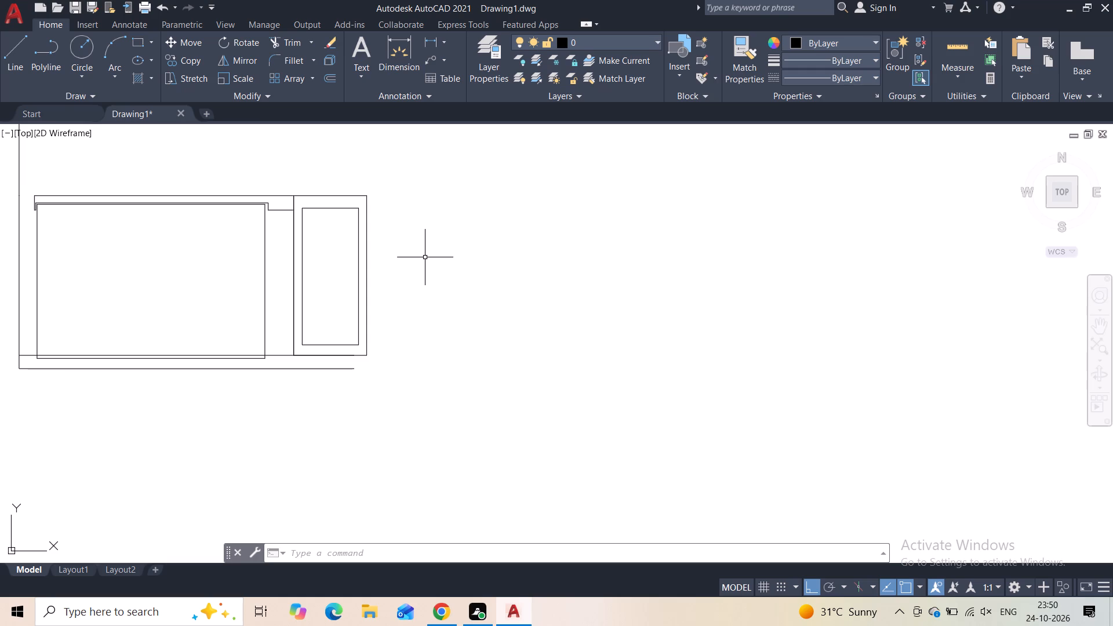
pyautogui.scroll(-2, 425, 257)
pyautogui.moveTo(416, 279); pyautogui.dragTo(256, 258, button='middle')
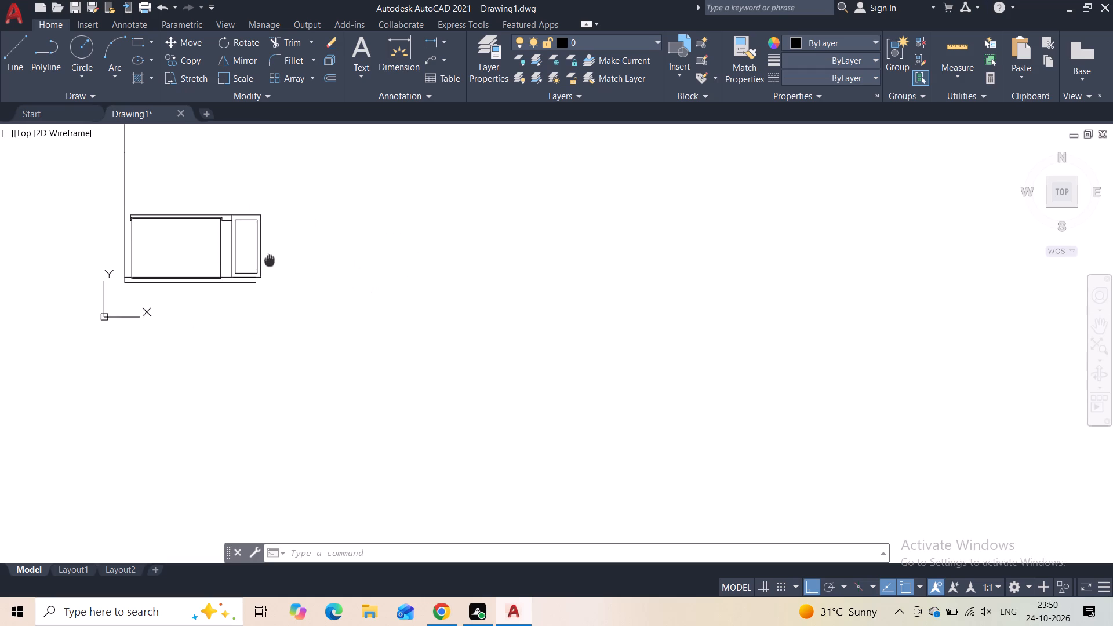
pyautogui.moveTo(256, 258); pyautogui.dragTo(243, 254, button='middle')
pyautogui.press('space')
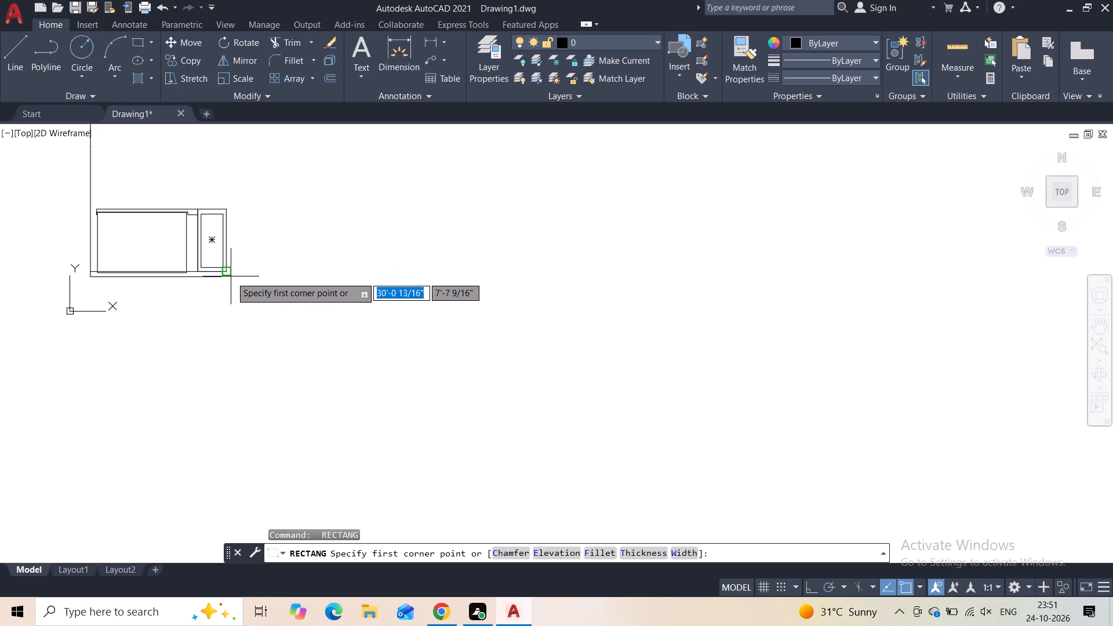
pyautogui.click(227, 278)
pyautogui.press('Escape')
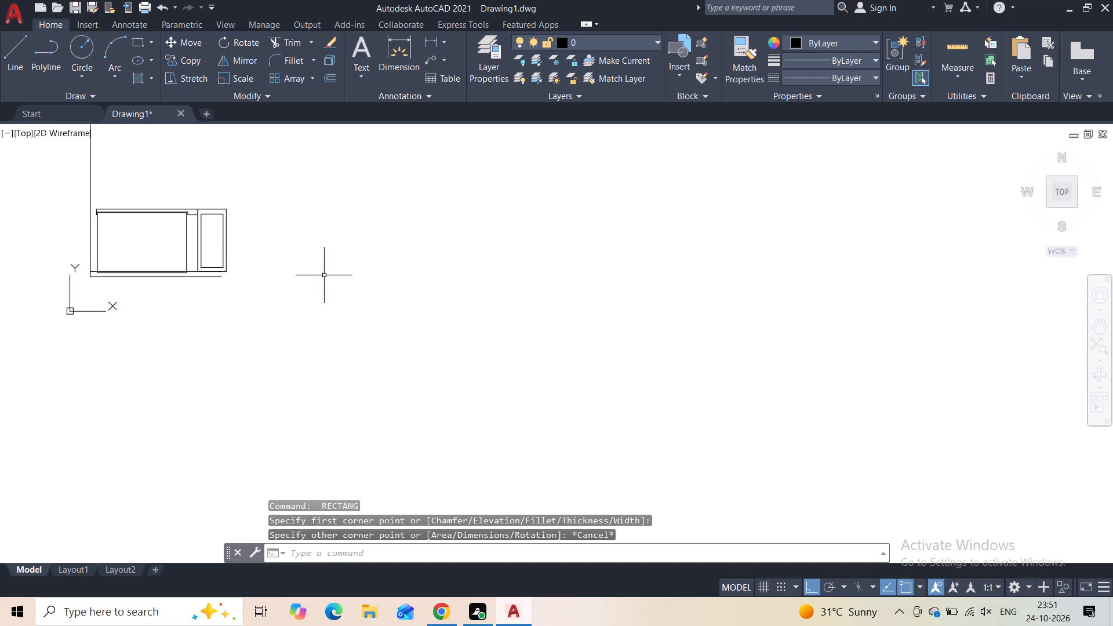
# Extend the base strip's bottom line to the right with a flat, zero-height rectangle starting at its right end.
pyautogui.press('space')
pyautogui.click(221, 278)
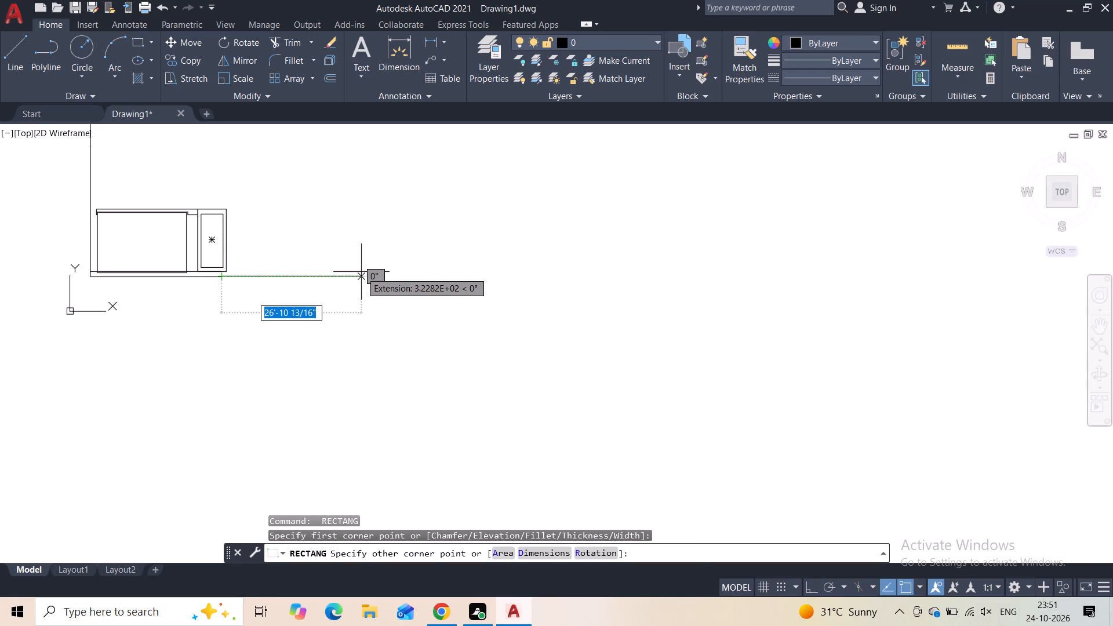
pyautogui.click(424, 275)
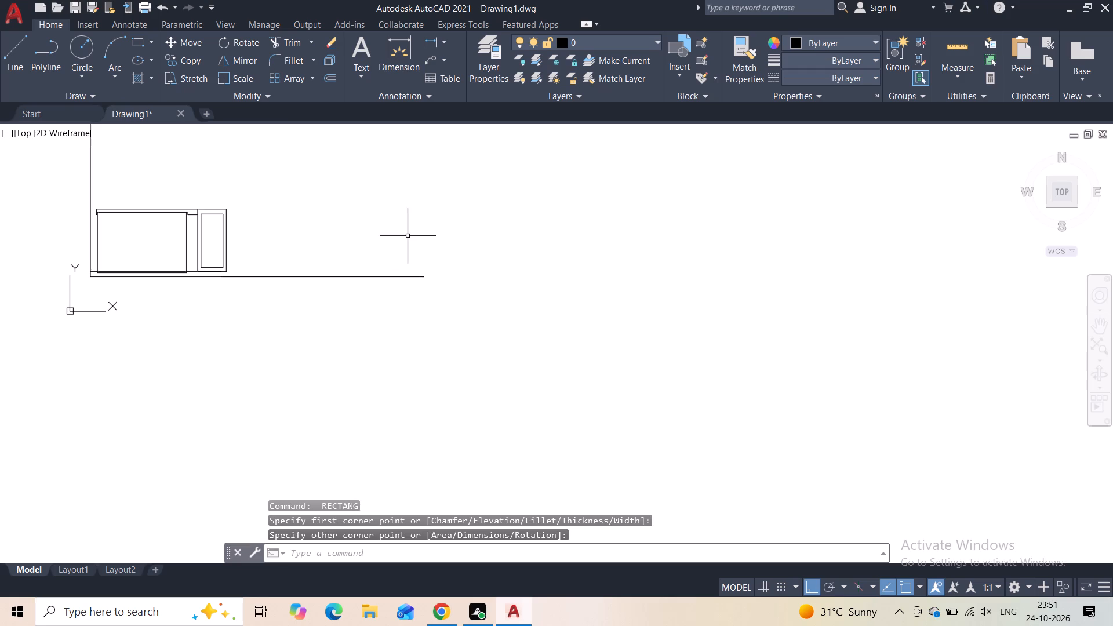
pyautogui.press('Escape')
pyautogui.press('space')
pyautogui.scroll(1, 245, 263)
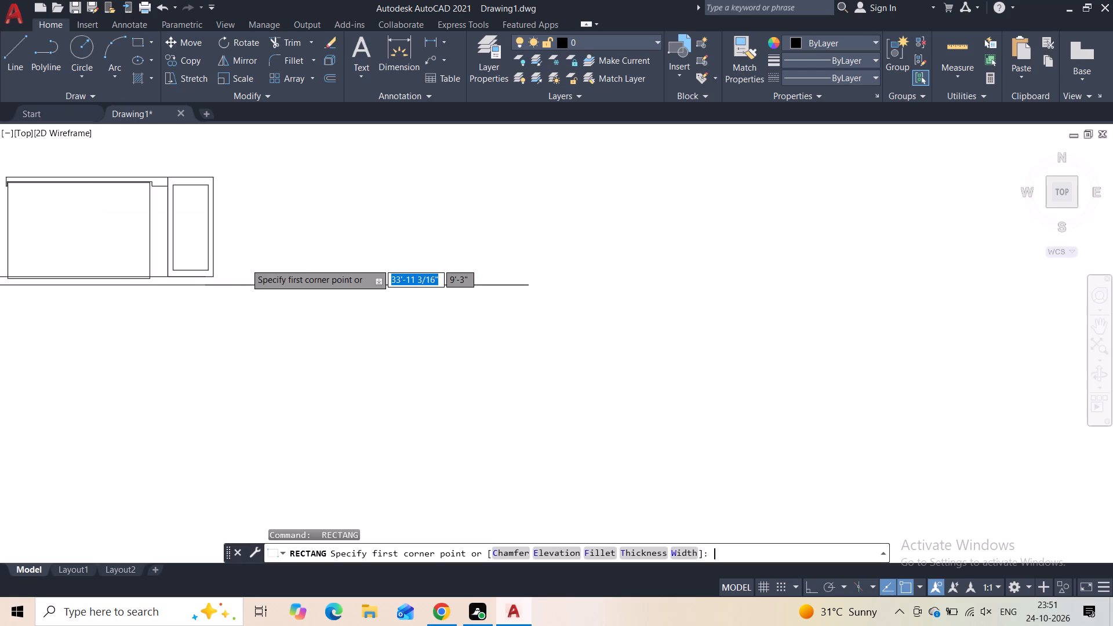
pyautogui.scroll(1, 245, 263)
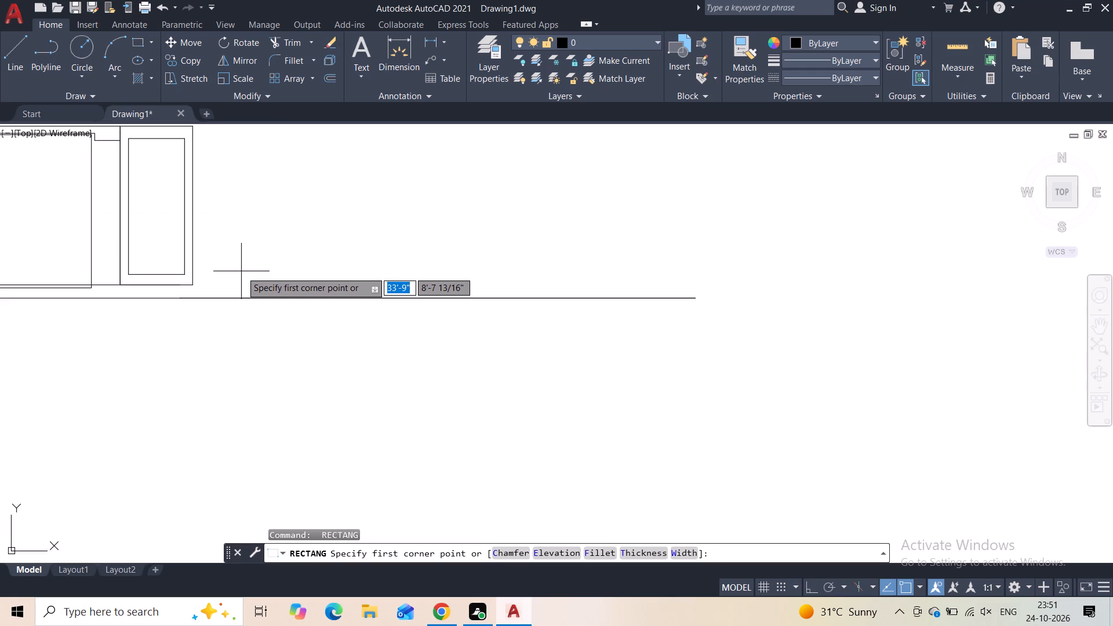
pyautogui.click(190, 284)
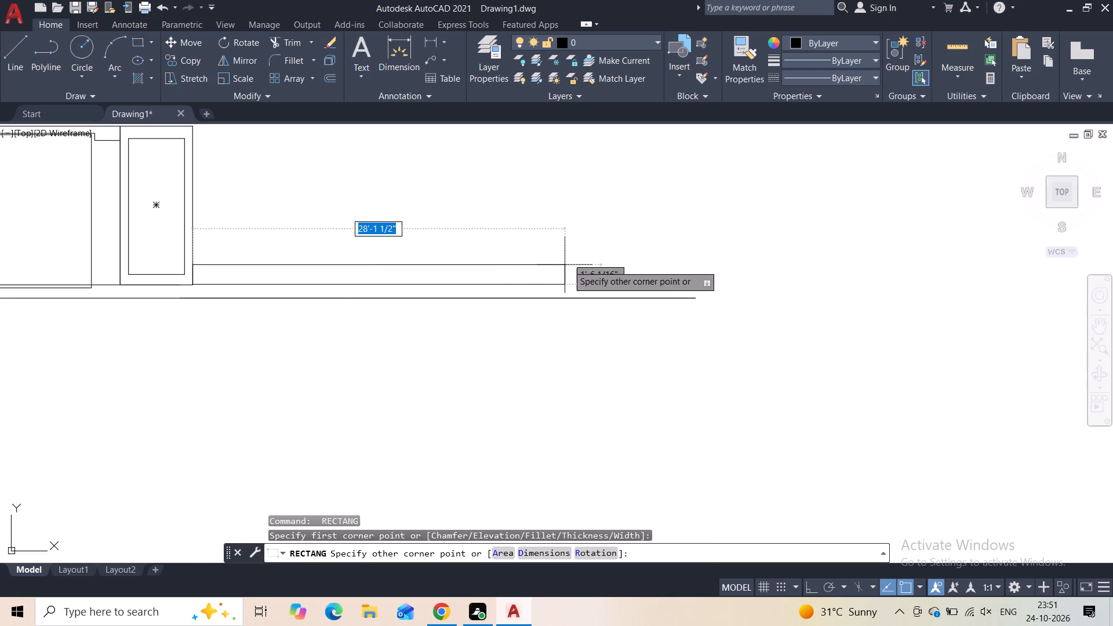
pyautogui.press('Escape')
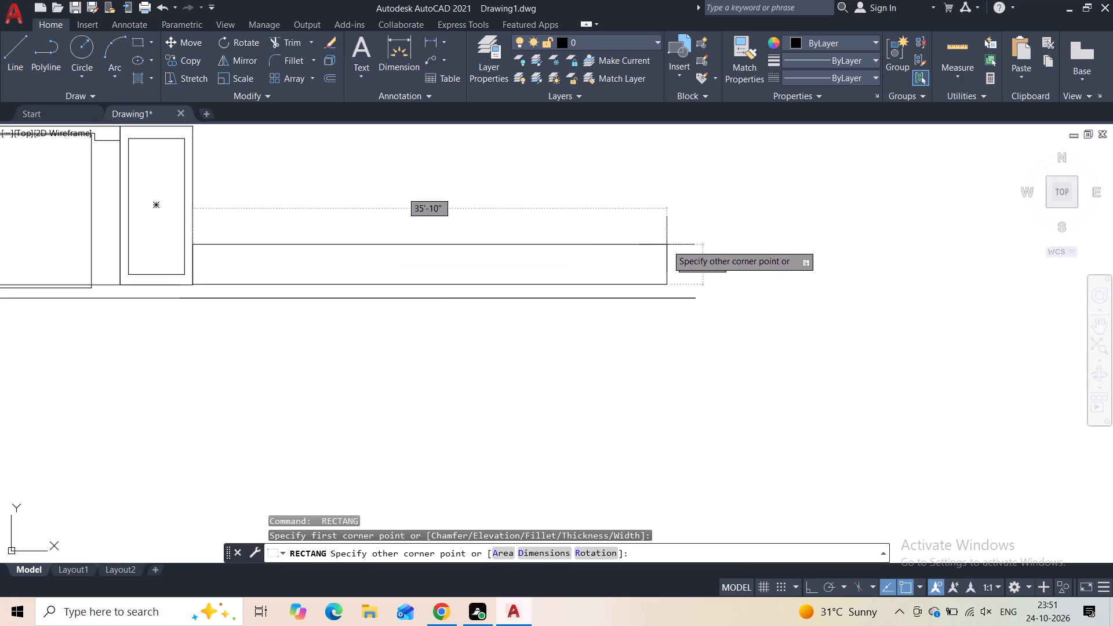
# Erase the flat, zero-height rectangle that extends the base strip's bottom line.
pyautogui.click(336, 296)
pyautogui.press('Delete')
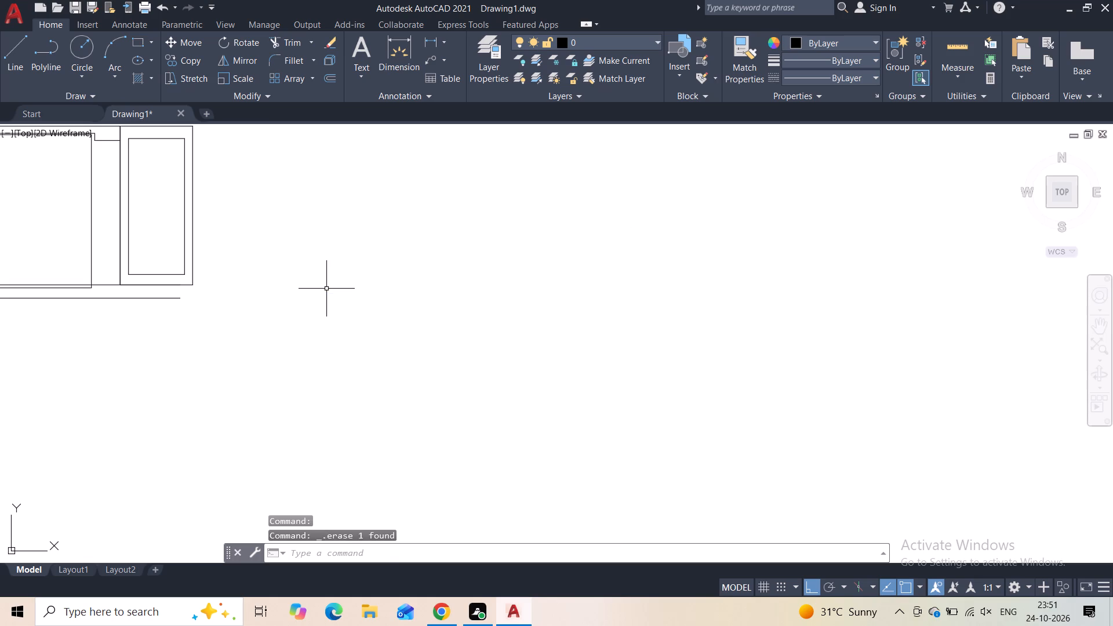
# Draw a horizontal line extending the base strip's bottom line to the right from its right end.
pyautogui.click(14, 63)
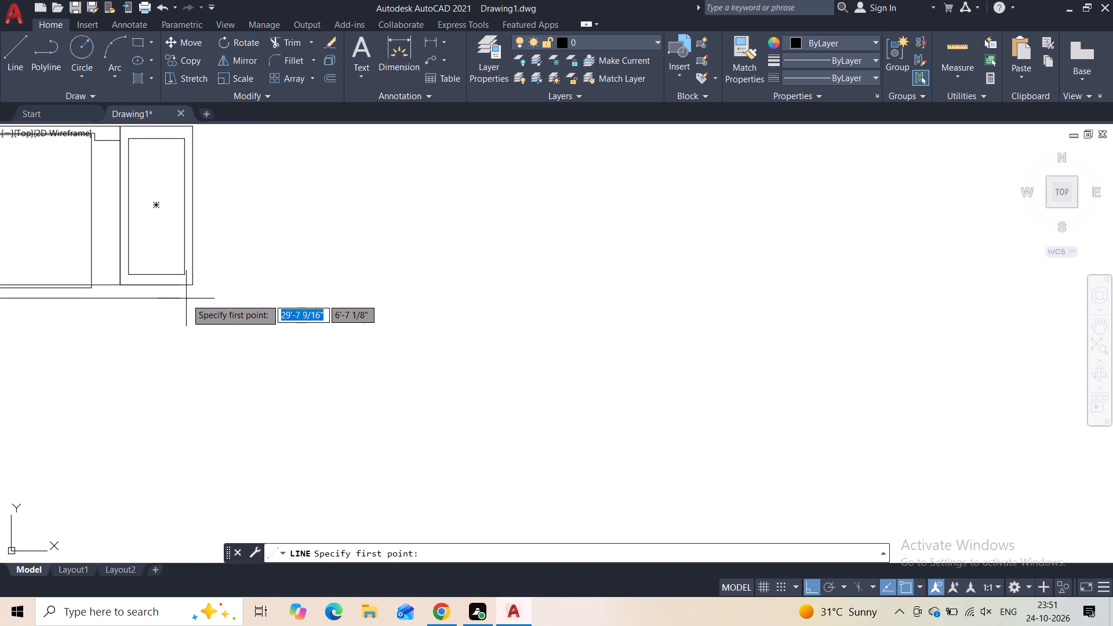
pyautogui.click(183, 299)
pyautogui.click(581, 297)
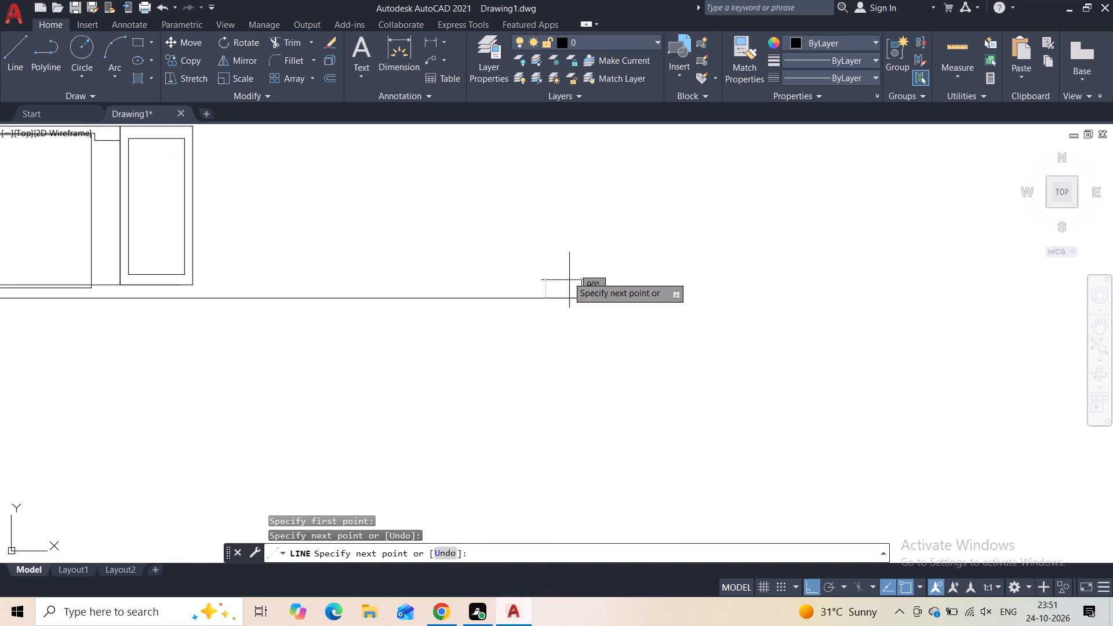
pyautogui.press('Escape')
# Draw a horizontal line rightward from the tall rectangle's lower right corner to about the same length as the bottom line.
pyautogui.press('space')
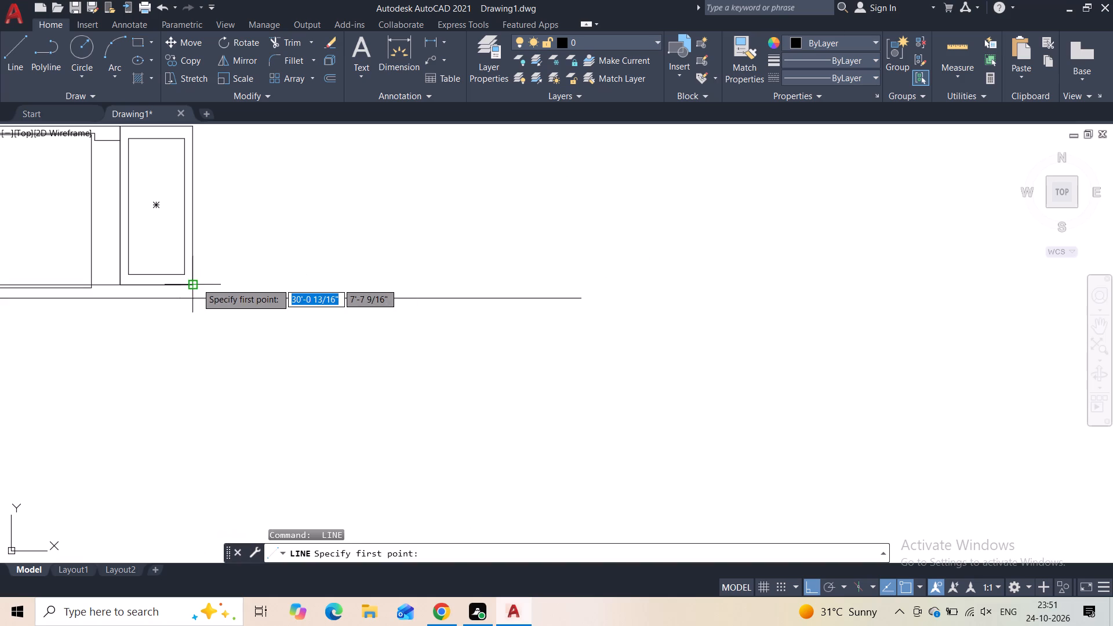
pyautogui.click(195, 283)
pyautogui.click(585, 274)
pyautogui.press('Escape')
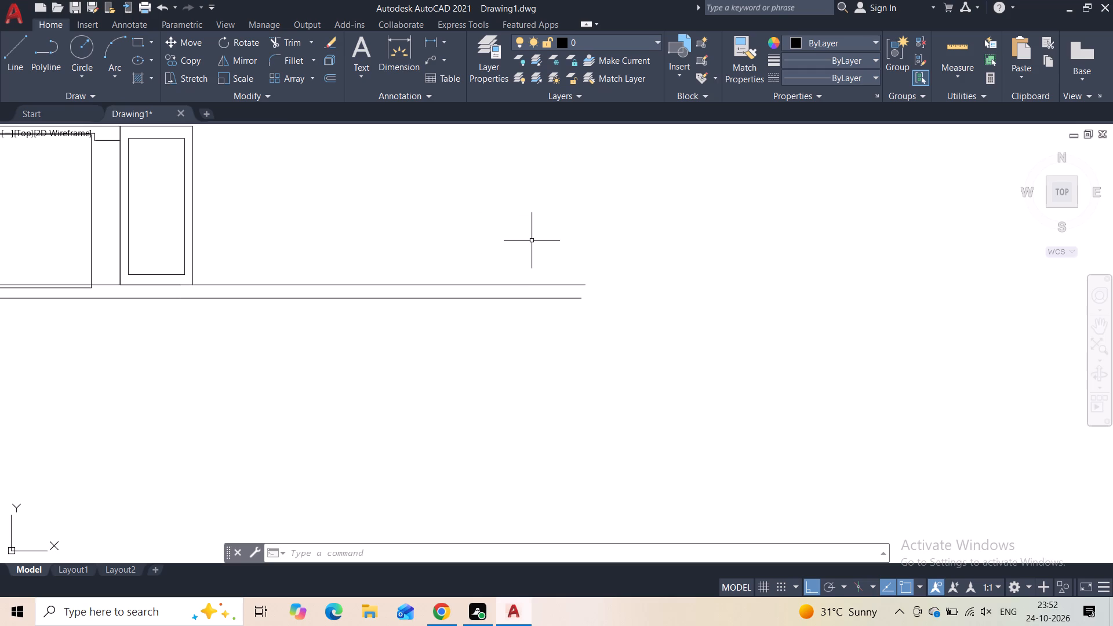
# Draw a 24' vertical line up from the tall rectangle's top right corner, level with the top of the left vertical line.
pyautogui.moveTo(501, 249); pyautogui.dragTo(501, 286, button='middle')
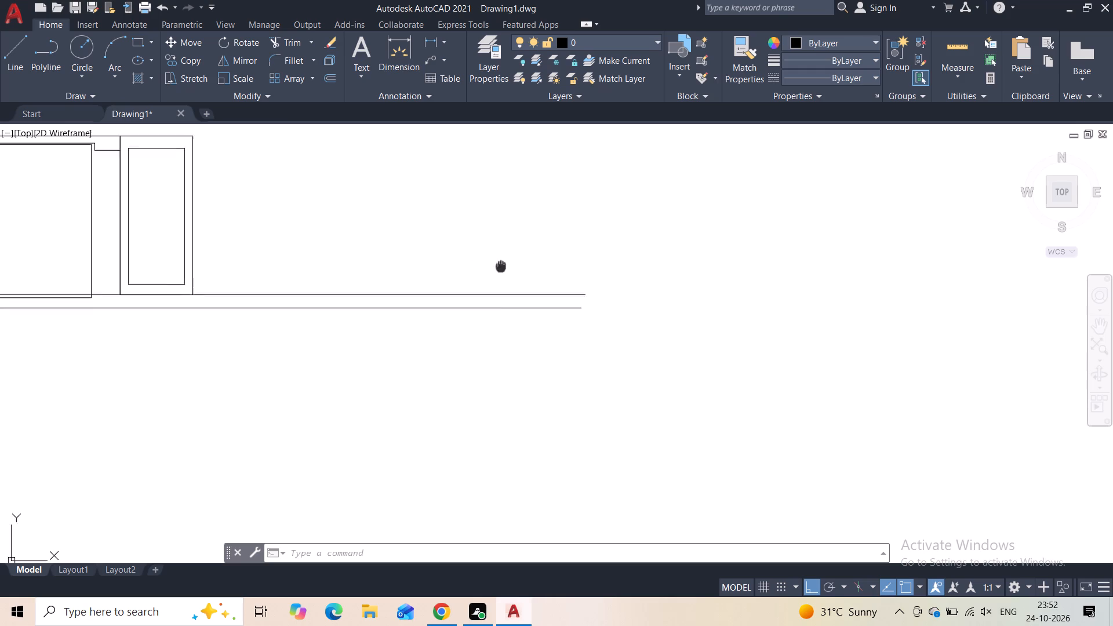
pyautogui.moveTo(501, 286); pyautogui.dragTo(504, 337, button='middle')
pyautogui.scroll(-2, 504, 330)
pyautogui.moveTo(500, 308); pyautogui.dragTo(498, 343, button='middle')
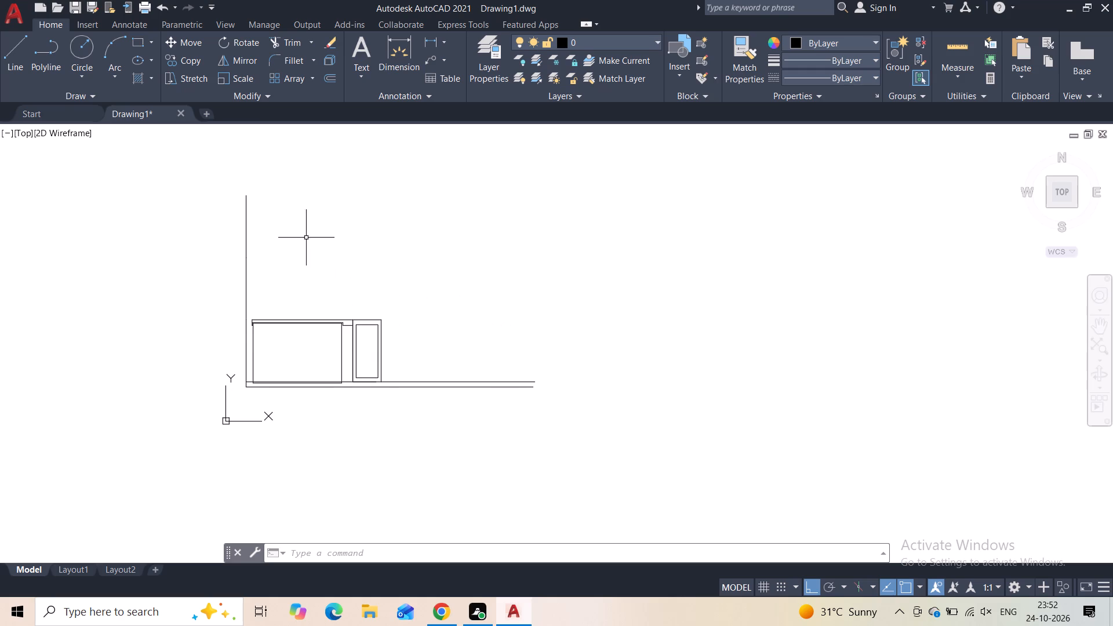
pyautogui.click(18, 55)
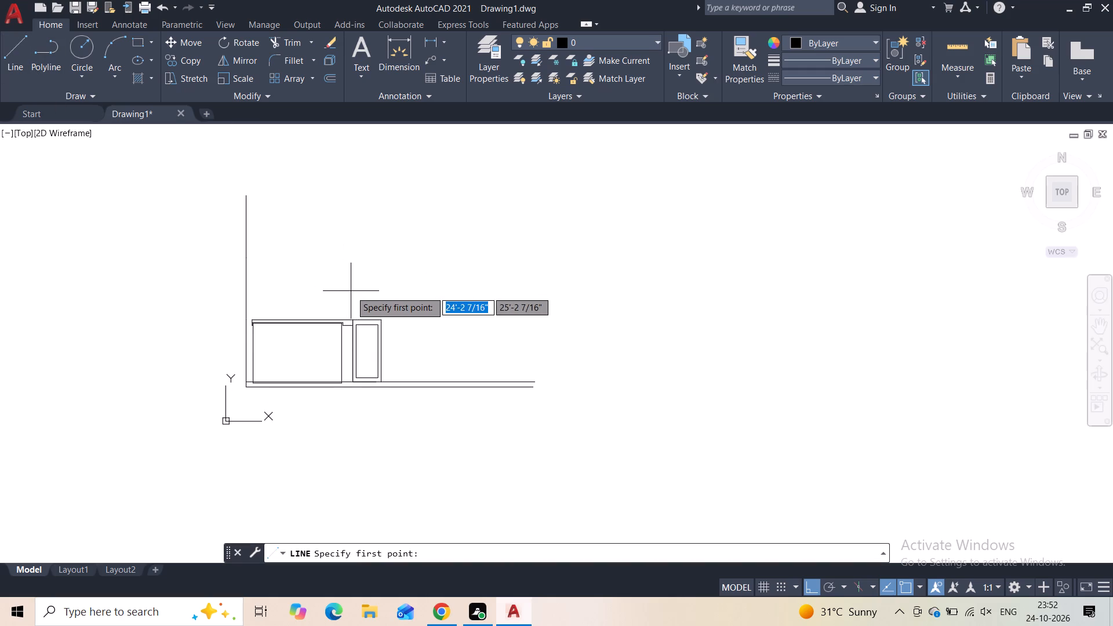
pyautogui.moveTo(370, 293); pyautogui.dragTo(370, 354, button='middle')
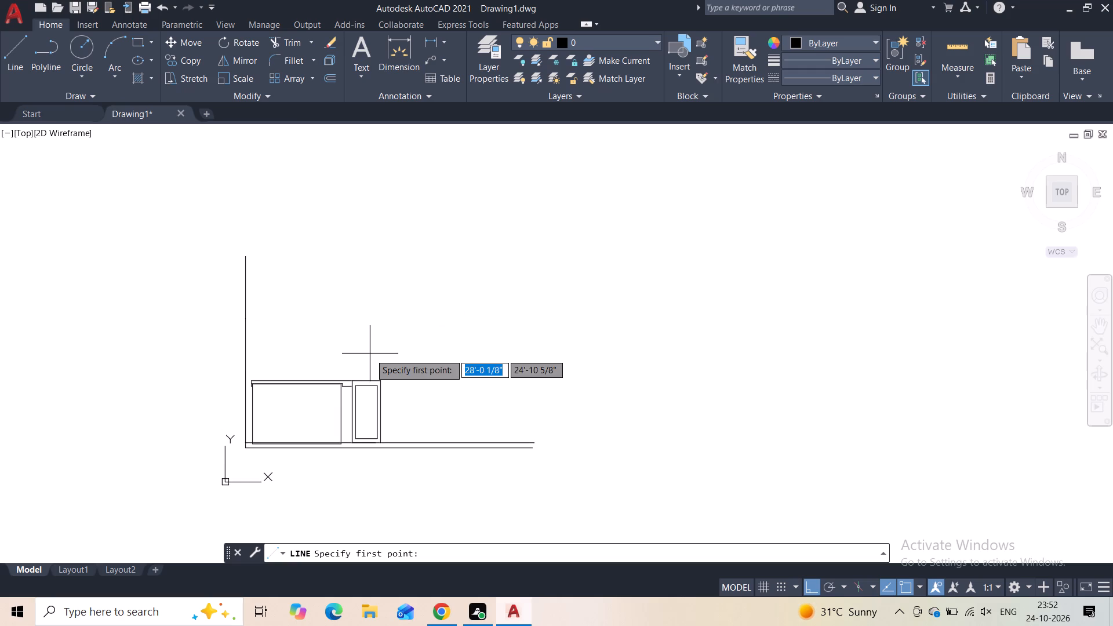
pyautogui.scroll(1, 370, 354)
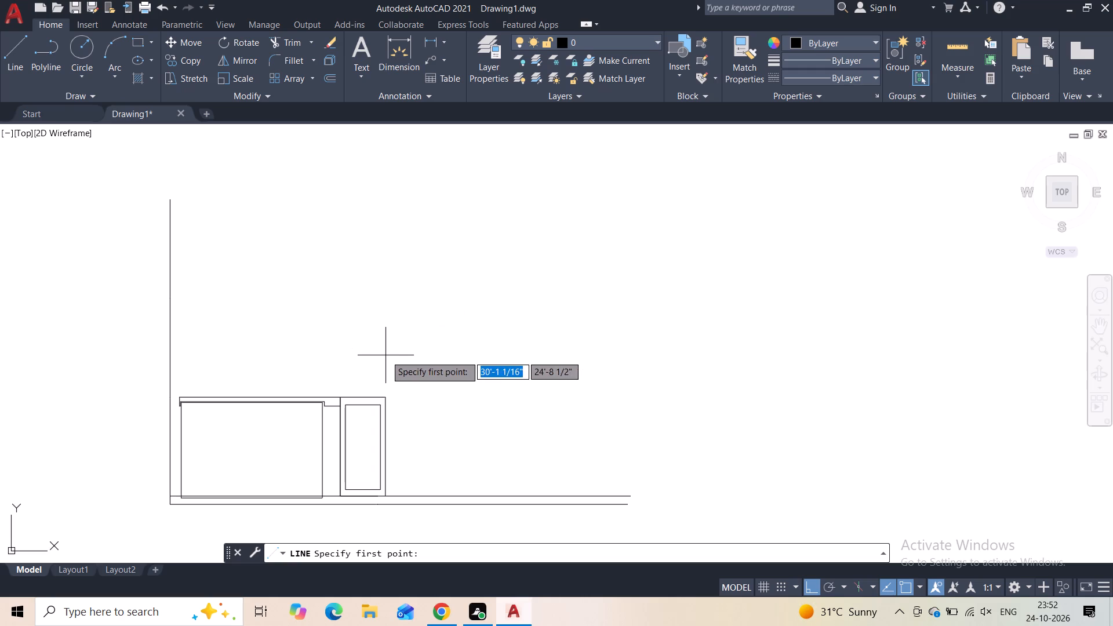
pyautogui.click(388, 396)
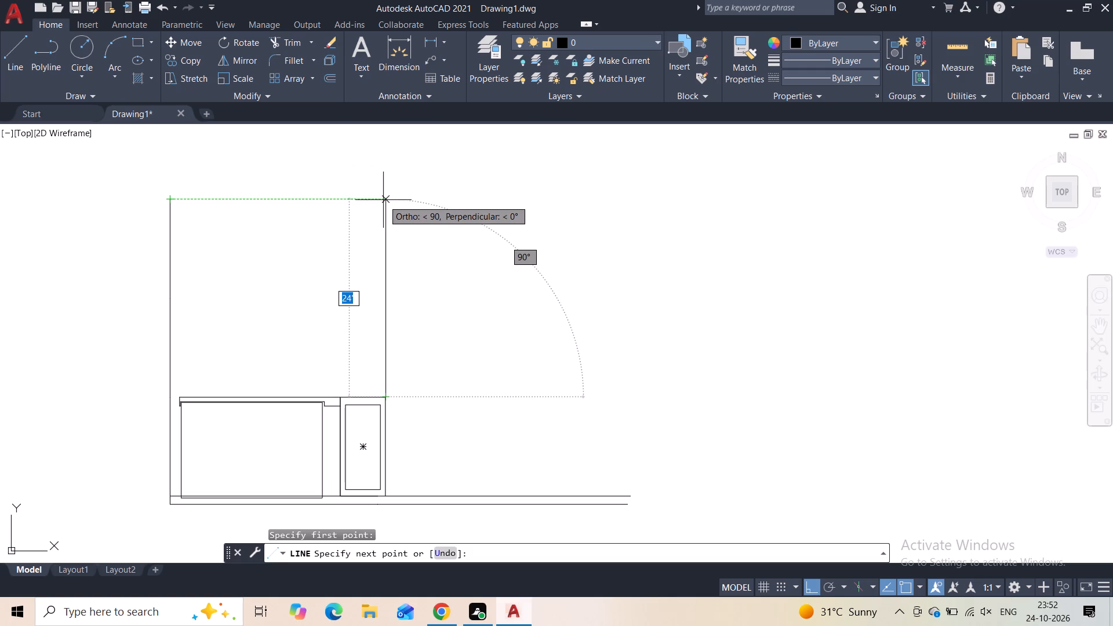
pyautogui.click(383, 201)
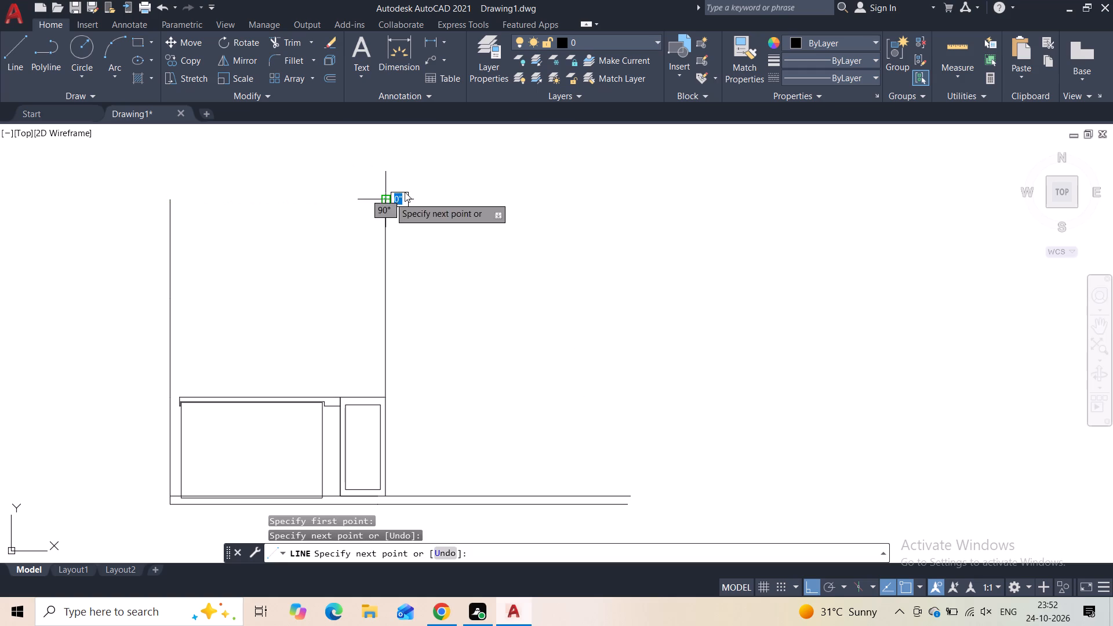
pyautogui.press('Escape')
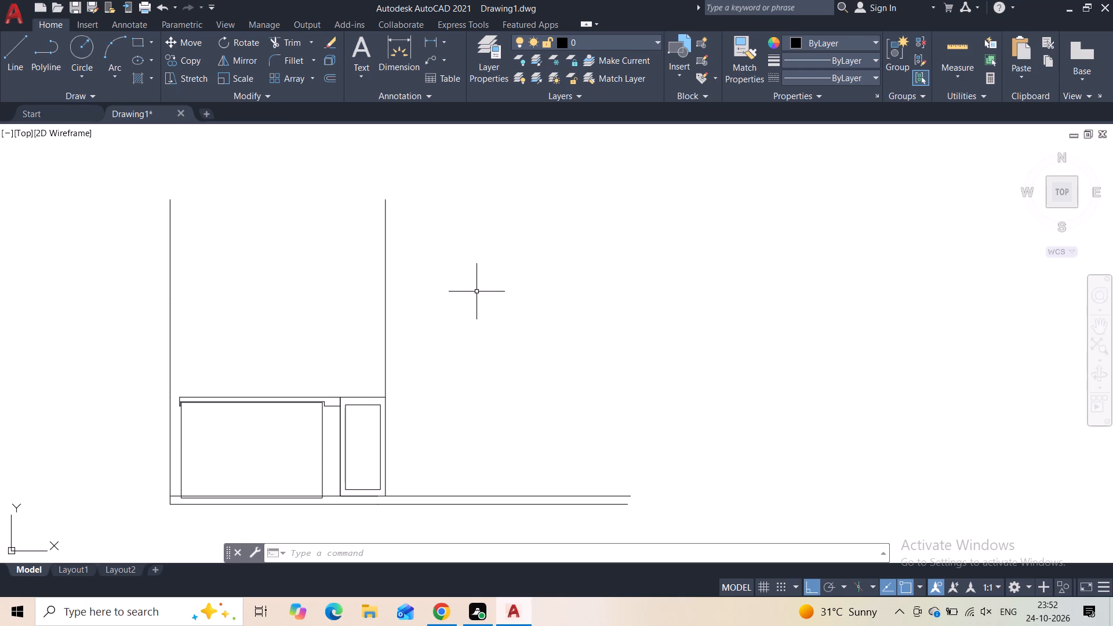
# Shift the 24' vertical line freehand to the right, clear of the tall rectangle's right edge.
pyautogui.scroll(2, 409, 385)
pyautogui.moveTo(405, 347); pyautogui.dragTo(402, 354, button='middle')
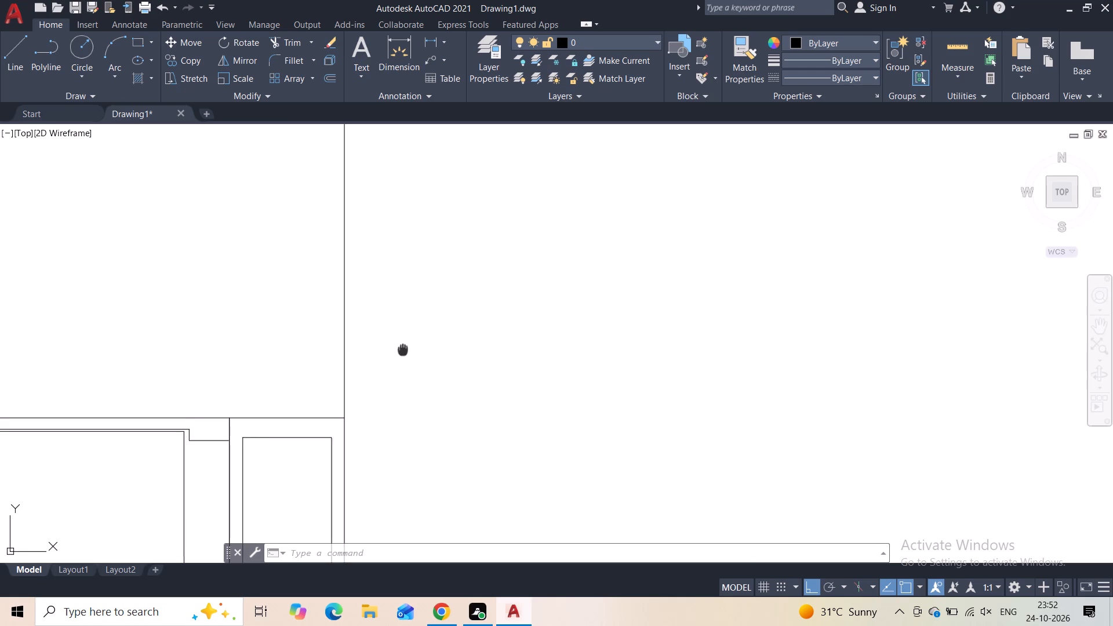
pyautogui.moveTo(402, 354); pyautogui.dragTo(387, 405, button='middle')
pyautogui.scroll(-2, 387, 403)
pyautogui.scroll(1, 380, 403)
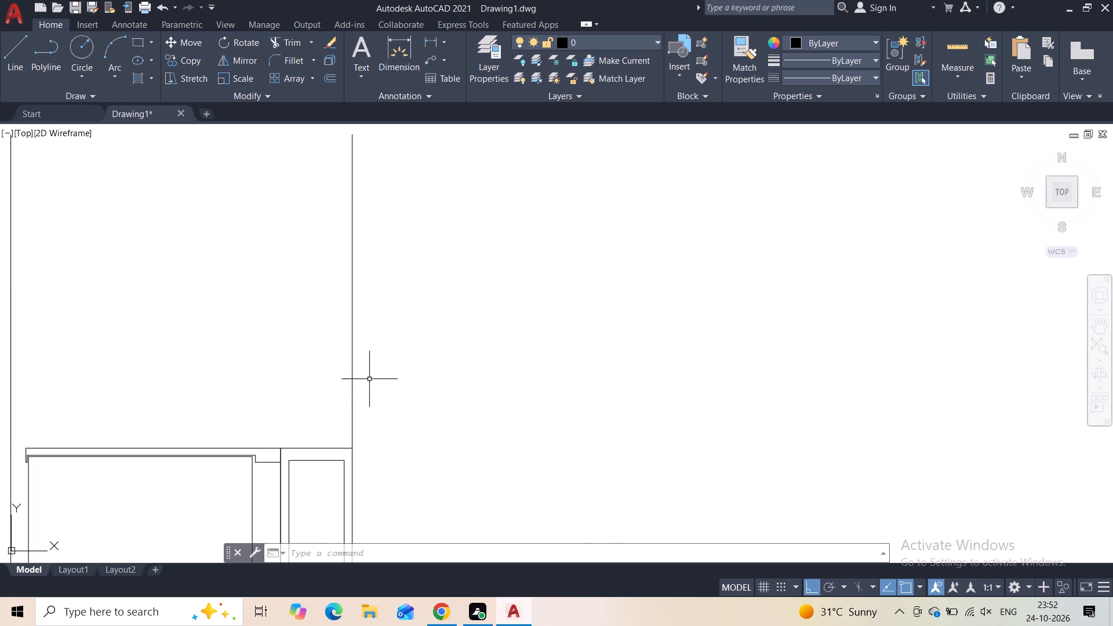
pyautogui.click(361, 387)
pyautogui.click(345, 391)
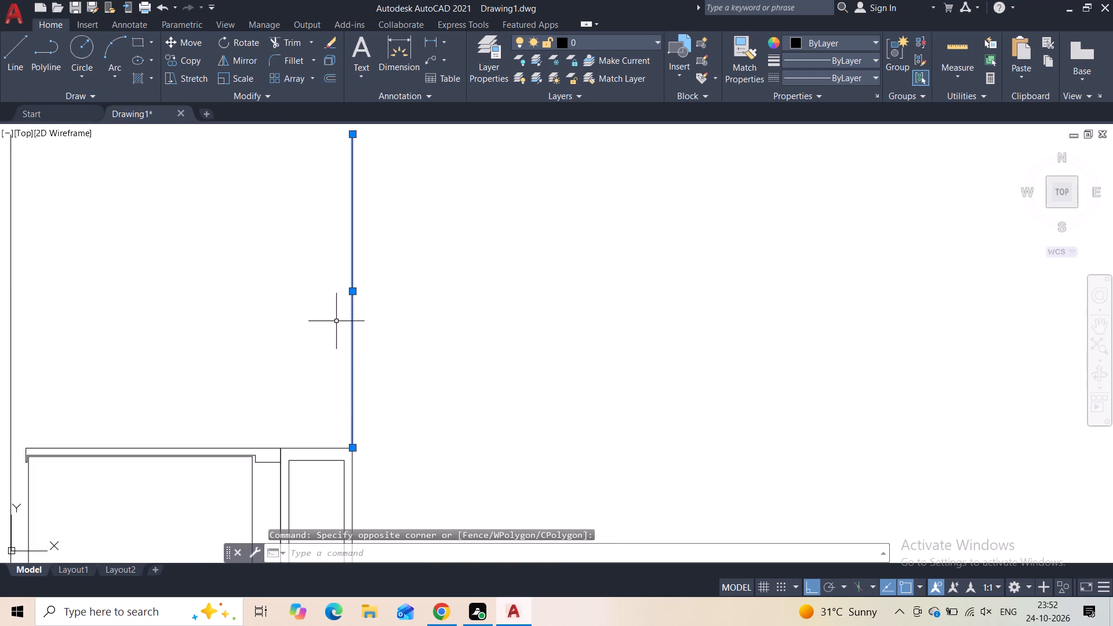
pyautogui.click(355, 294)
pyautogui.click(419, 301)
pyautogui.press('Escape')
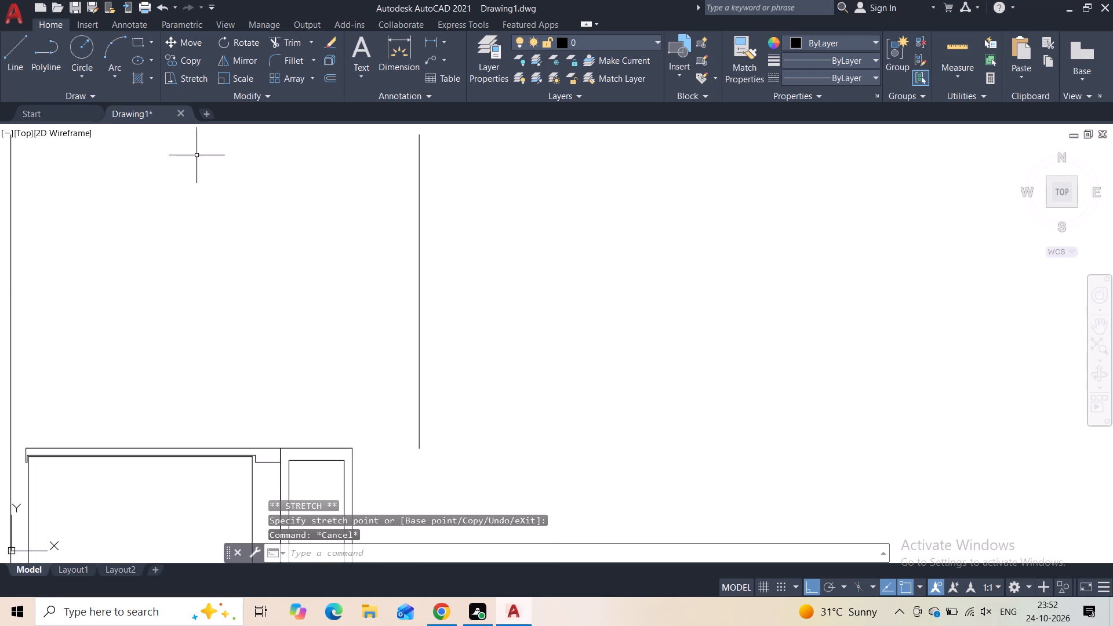
# With Ortho off, draw a diagonal line about 1'-4" long at 116° from the tall rectangle's top right corner.
pyautogui.click(9, 60)
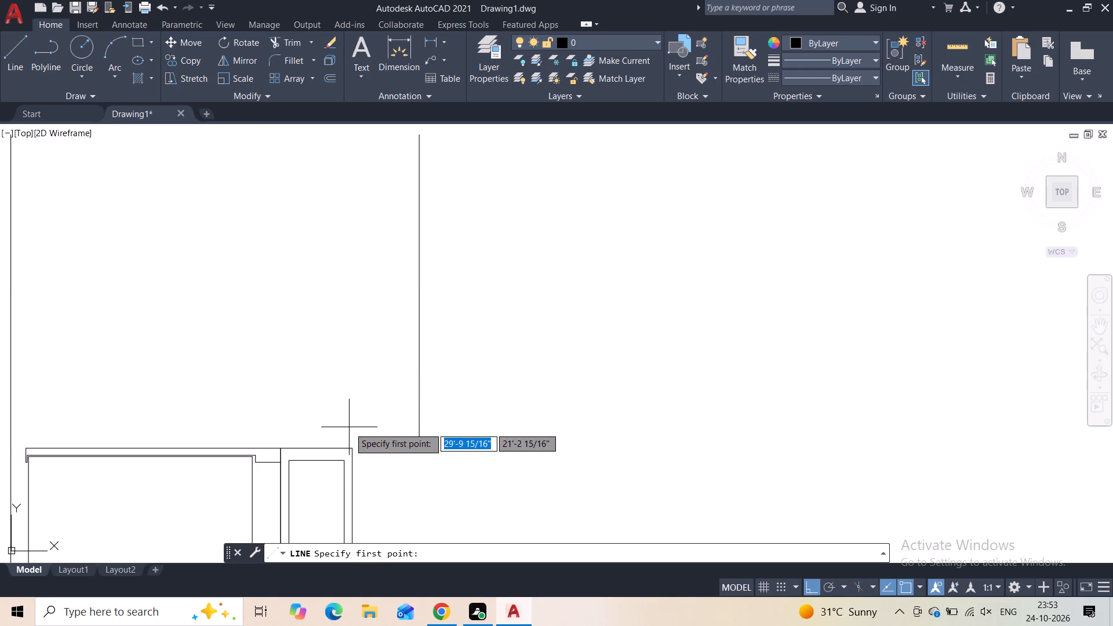
pyautogui.hotkey('ctrl', 'F8')
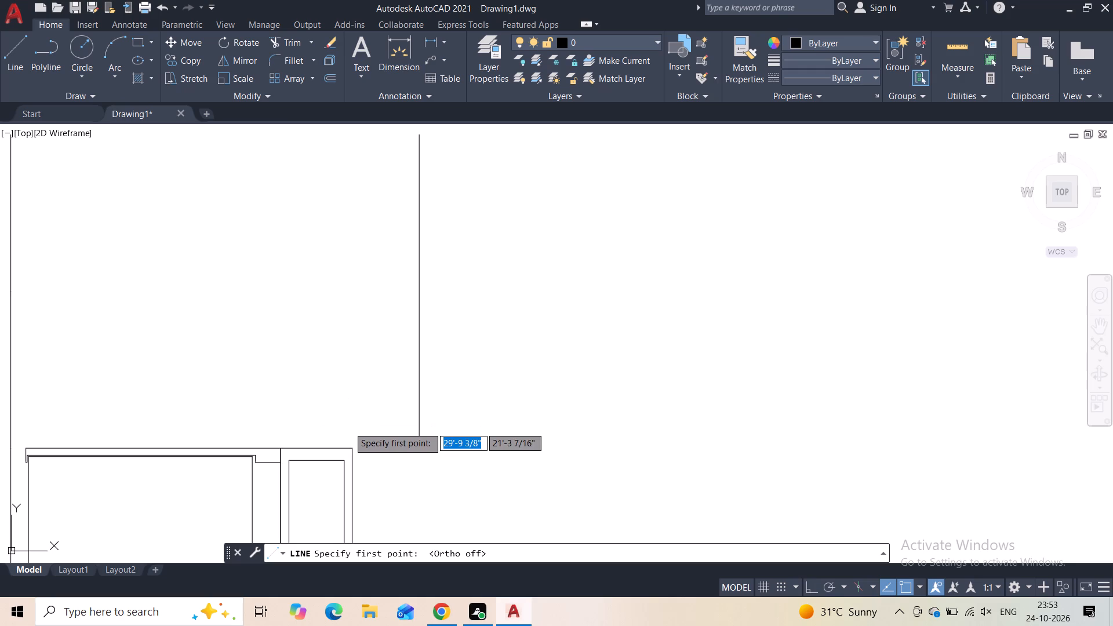
pyautogui.click(354, 450)
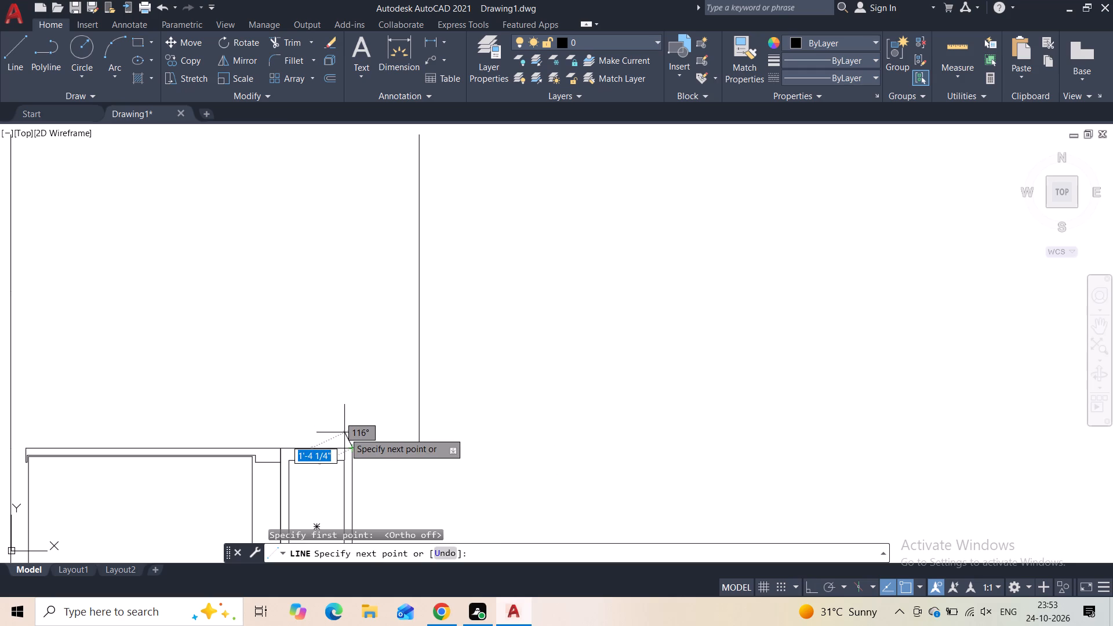
pyautogui.click(344, 432)
pyautogui.press('Escape')
# Move the 24' vertical line by its lower end onto the upper end of the short diagonal line.
pyautogui.click(460, 288)
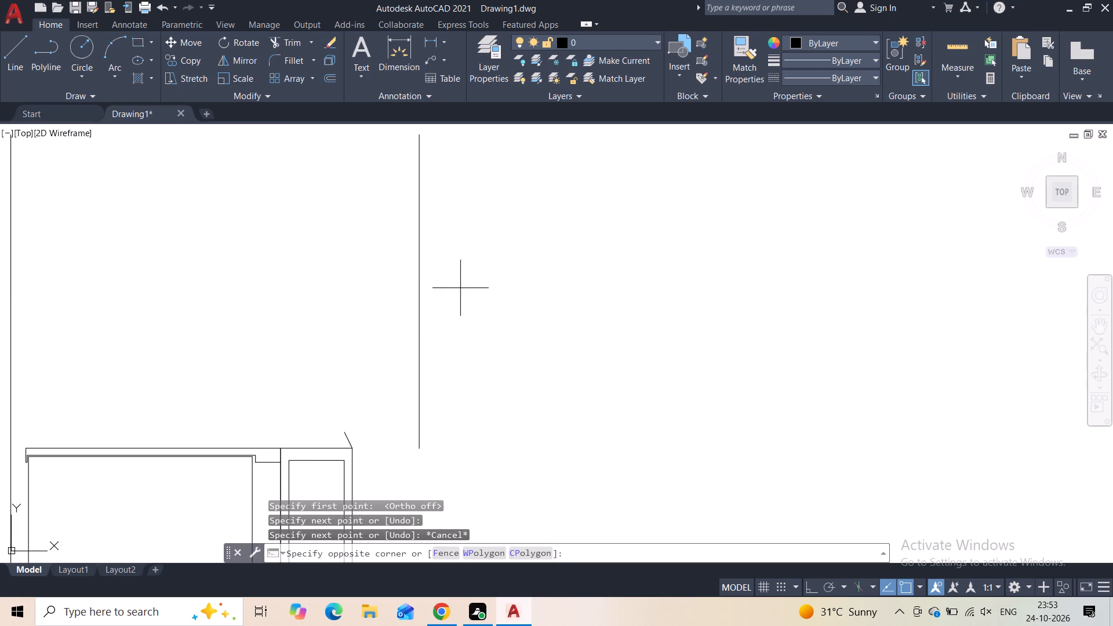
pyautogui.click(415, 316)
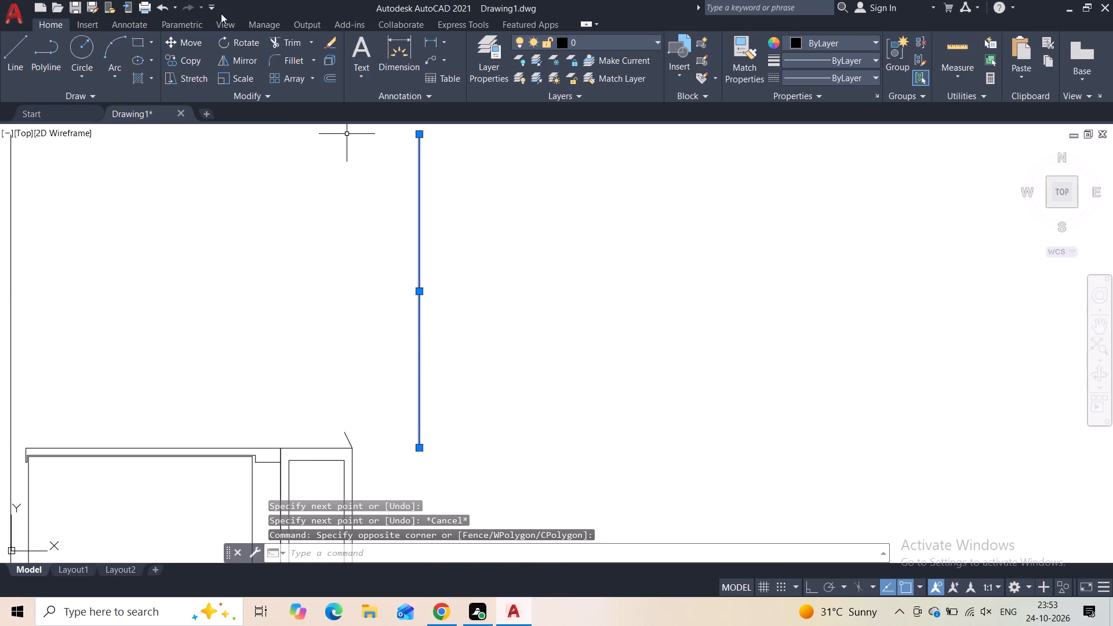
pyautogui.click(191, 49)
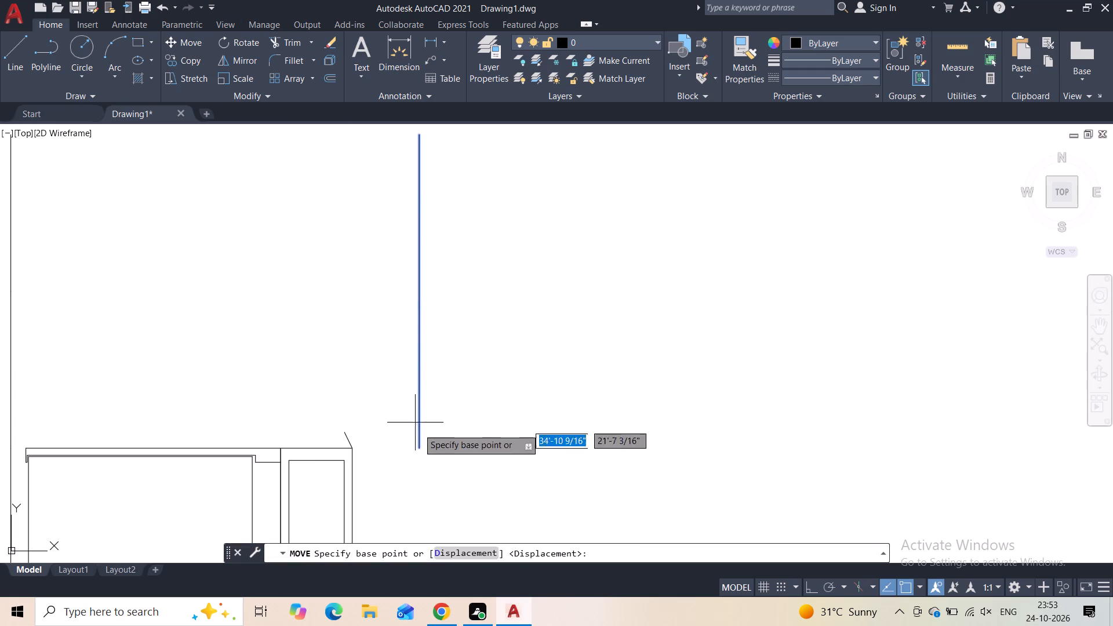
pyautogui.click(420, 445)
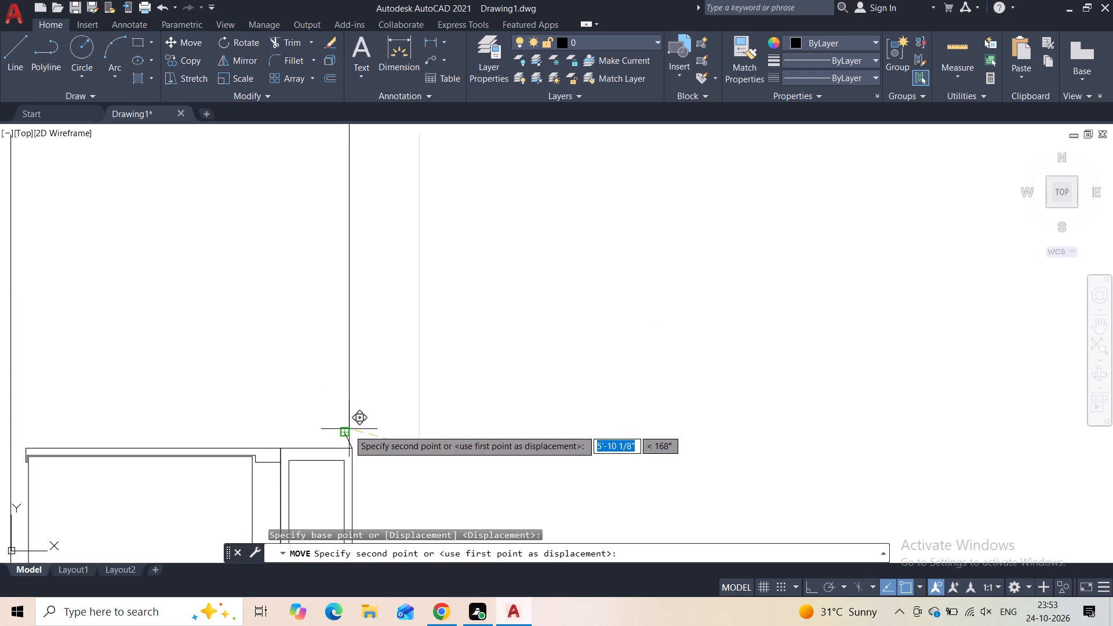
pyautogui.click(347, 431)
# Erase the short diagonal line at the tall rectangle's top right corner.
pyautogui.moveTo(390, 351); pyautogui.dragTo(388, 367, button='middle')
pyautogui.scroll(-1, 388, 367)
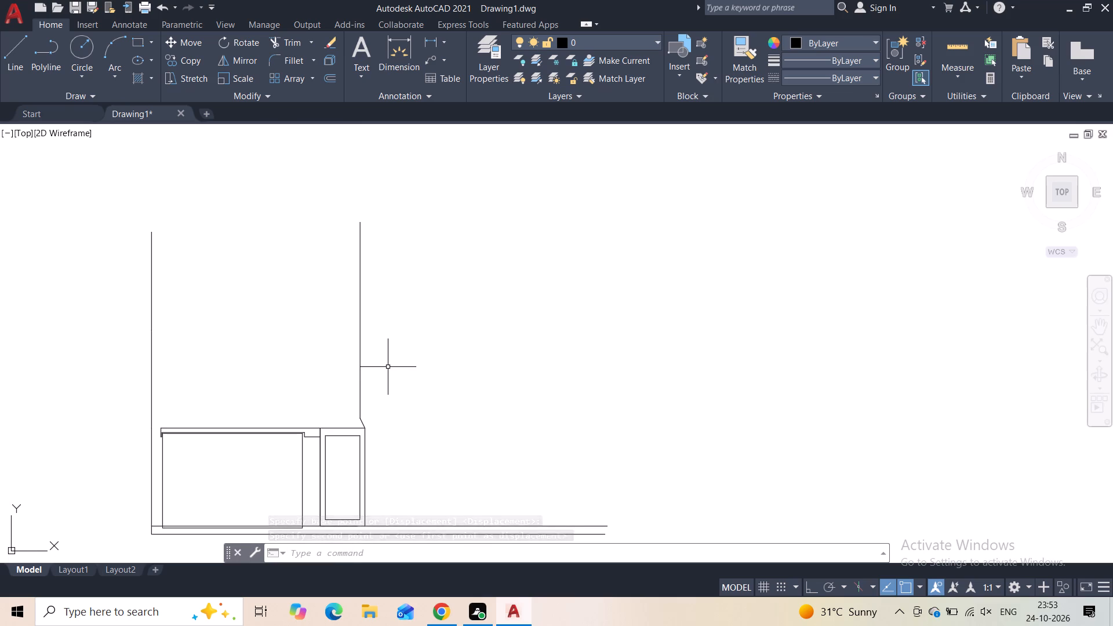
pyautogui.scroll(2, 372, 392)
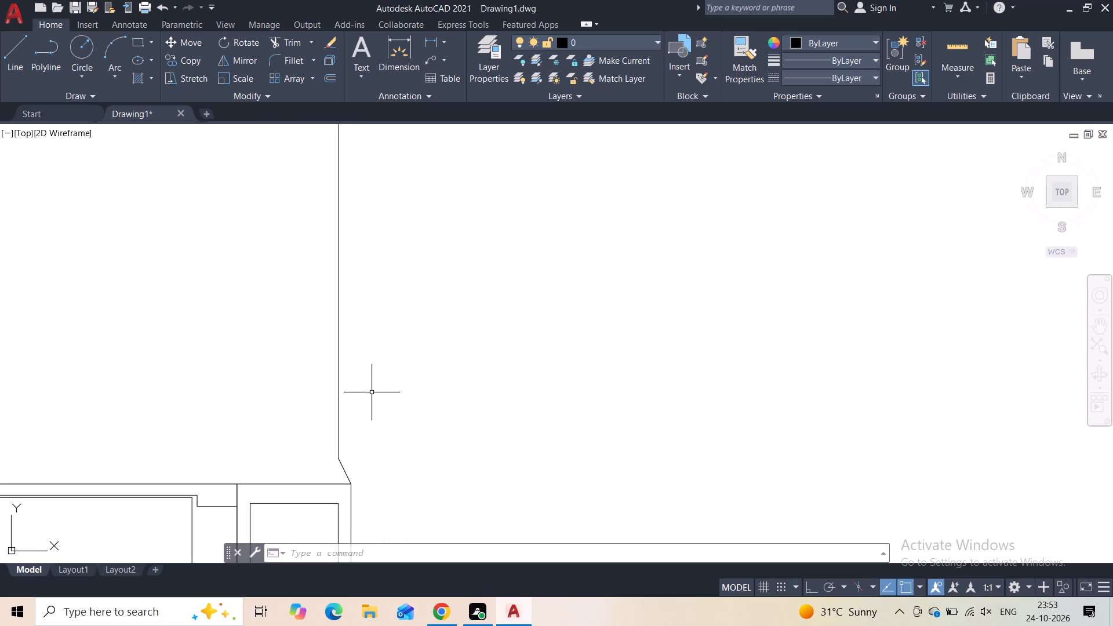
pyautogui.scroll(-3, 372, 394)
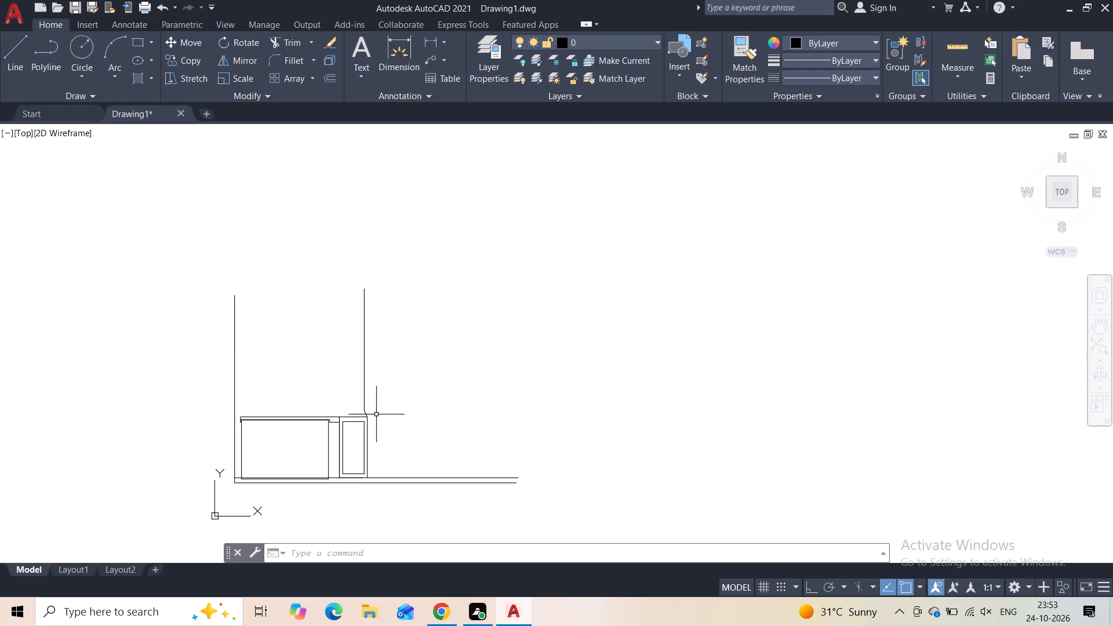
pyautogui.scroll(2, 376, 415)
pyautogui.click(354, 408)
pyautogui.click(341, 409)
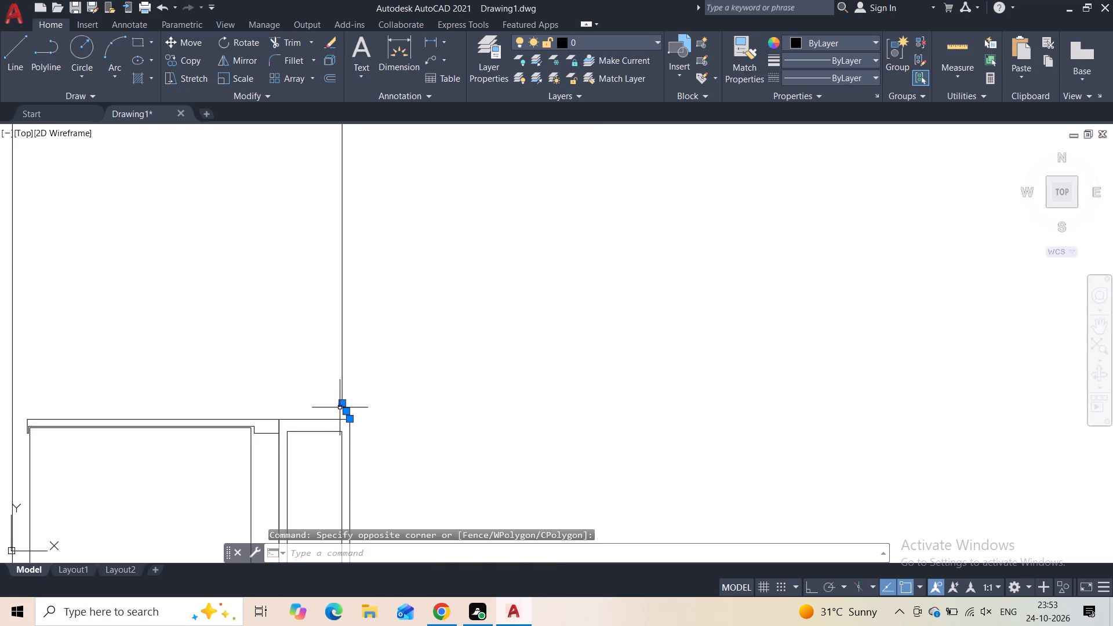
pyautogui.press('Delete')
pyautogui.press('space')
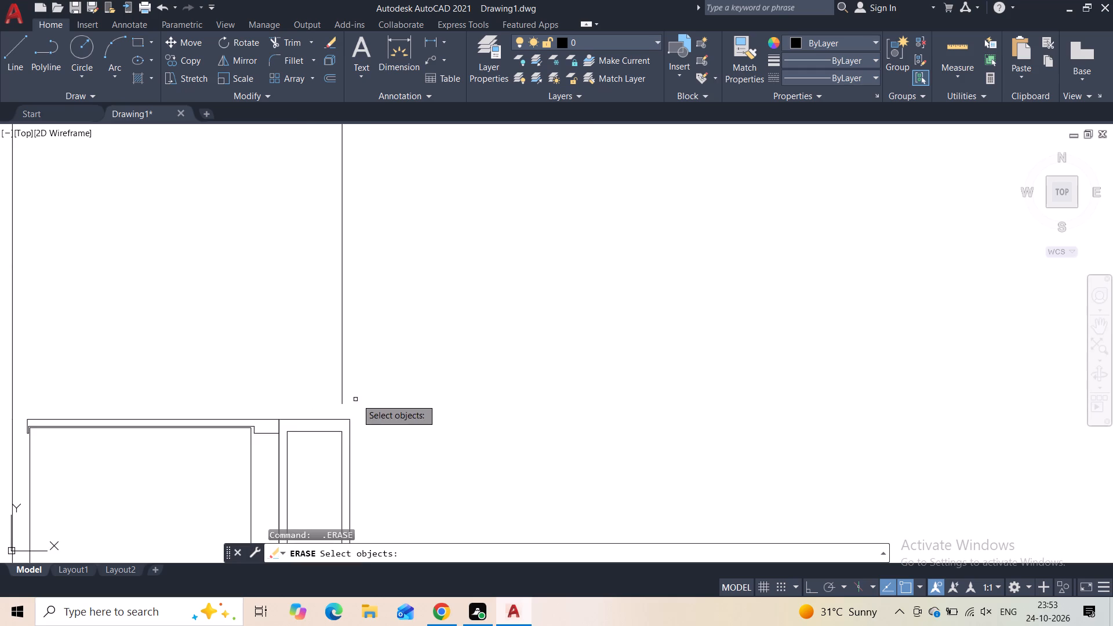
pyautogui.press('Escape')
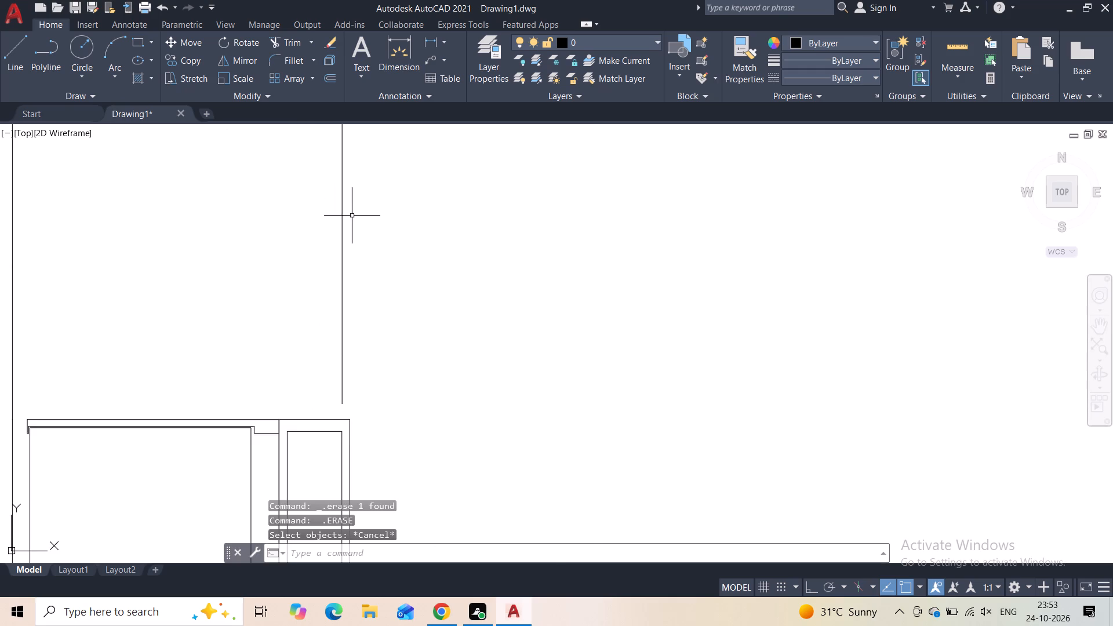
# Move the 24' vertical line by its lower end onto the tall rectangle's top right corner.
pyautogui.click(354, 214)
pyautogui.click(314, 235)
pyautogui.click(197, 48)
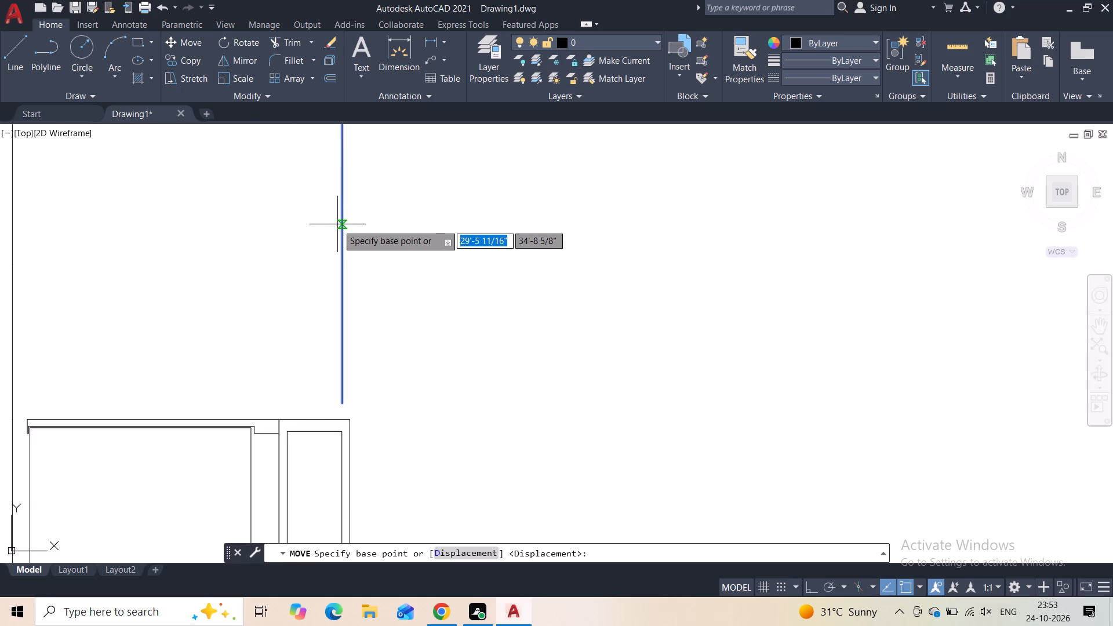
pyautogui.click(345, 398)
pyautogui.click(350, 418)
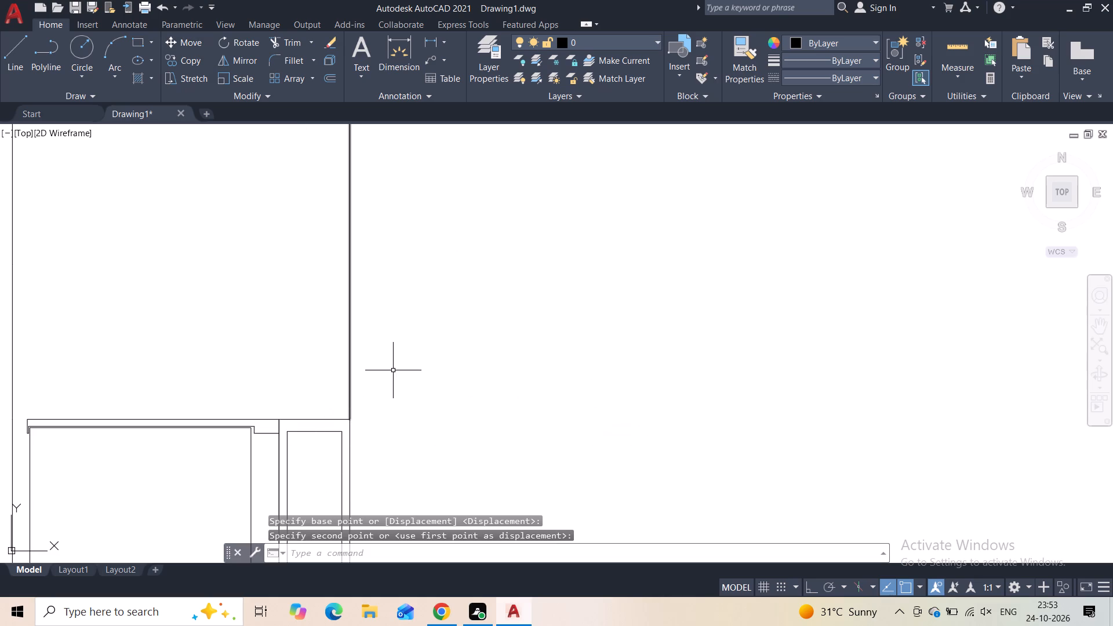
# With Ortho on, draw a 36' vertical line up from the extended base's upper line, right of the framed bay, to the wall lines' top level.
pyautogui.moveTo(394, 332); pyautogui.dragTo(369, 409, button='middle')
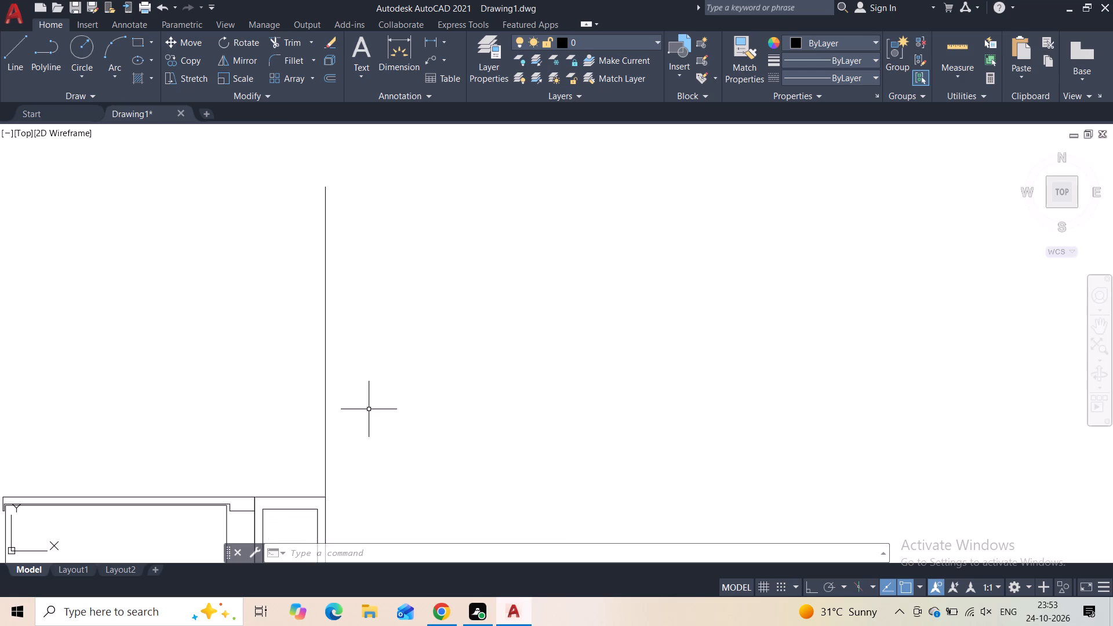
pyautogui.scroll(-1, 374, 401)
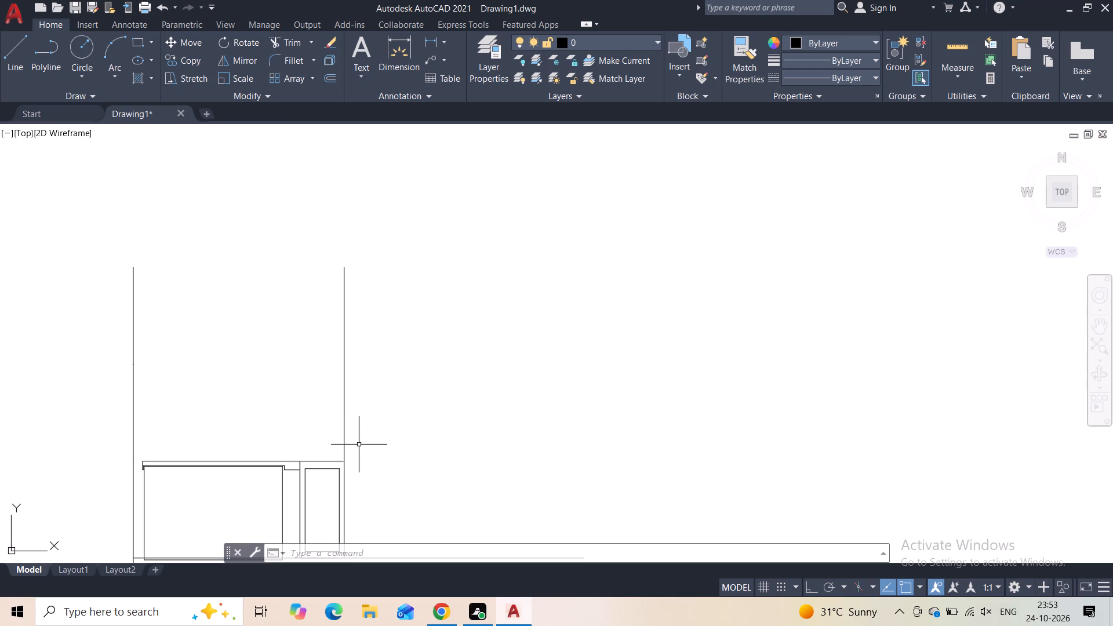
pyautogui.moveTo(354, 448); pyautogui.dragTo(309, 365, button='middle')
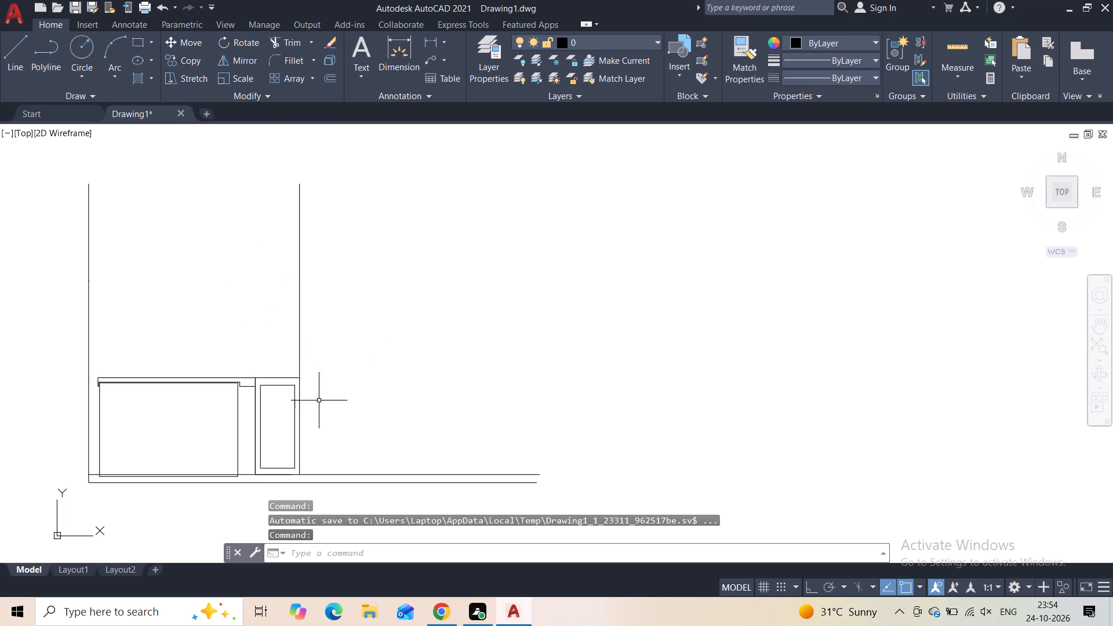
pyautogui.scroll(1, 269, 469)
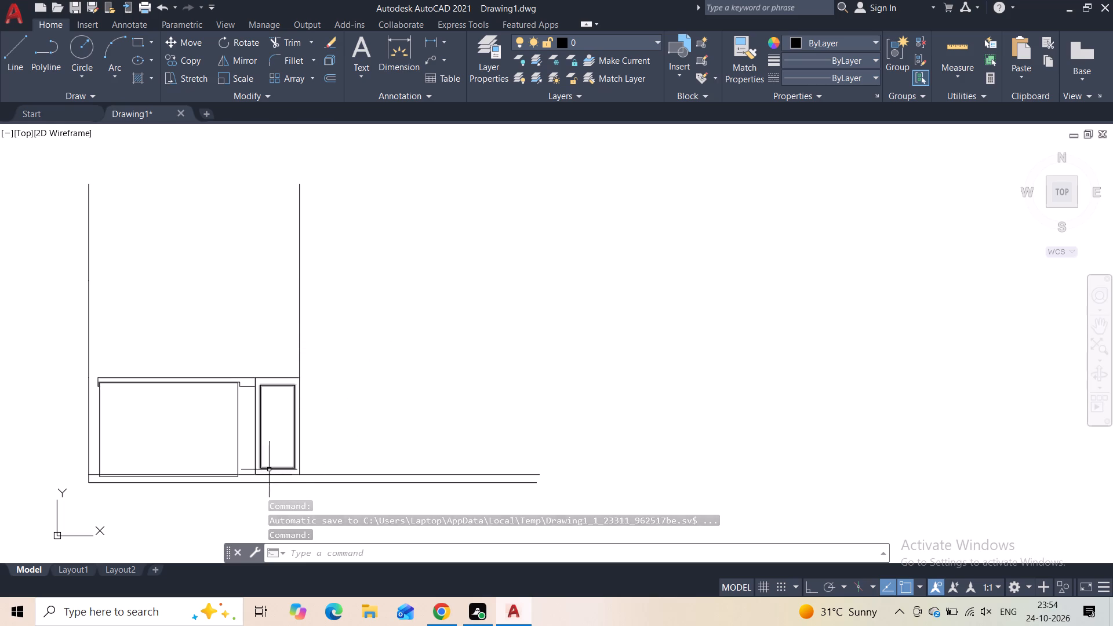
pyautogui.click(271, 479)
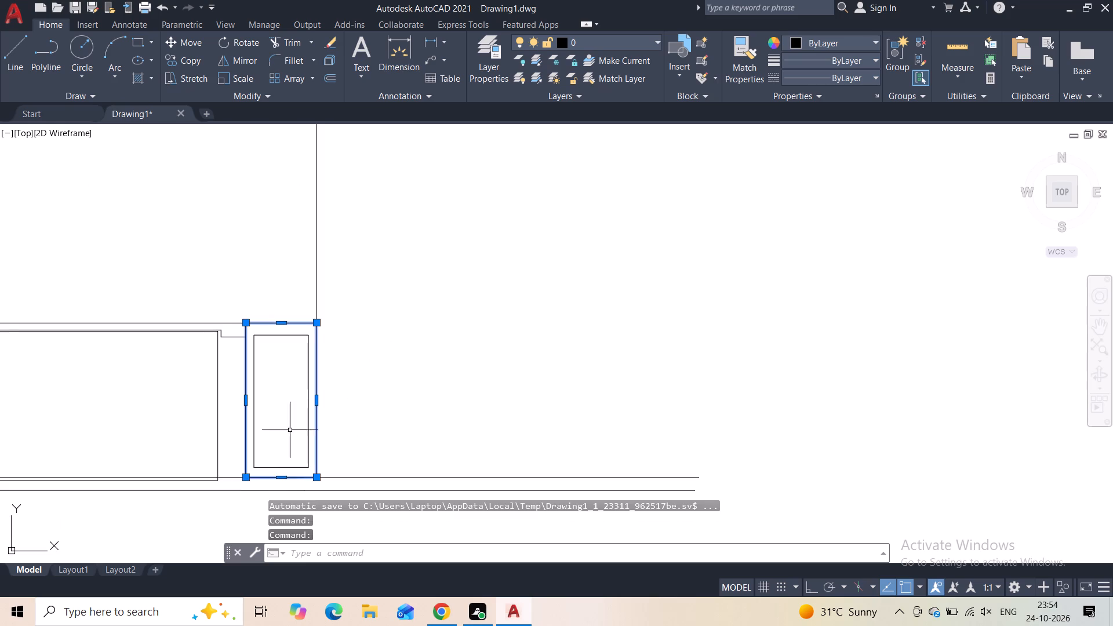
pyautogui.press('Escape')
pyautogui.click(14, 49)
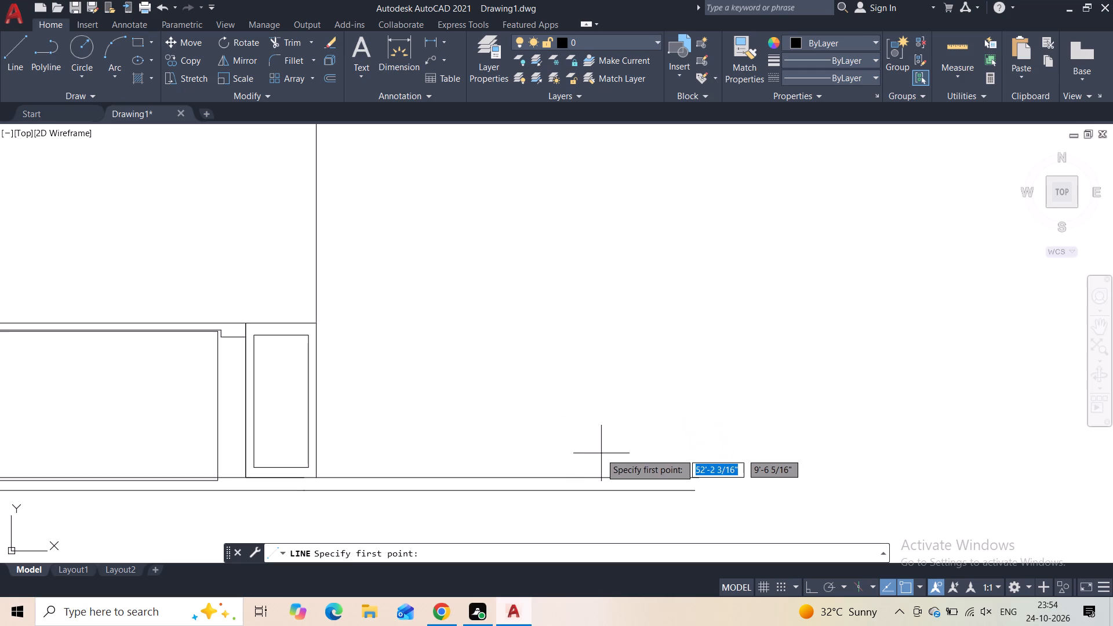
pyautogui.click(567, 477)
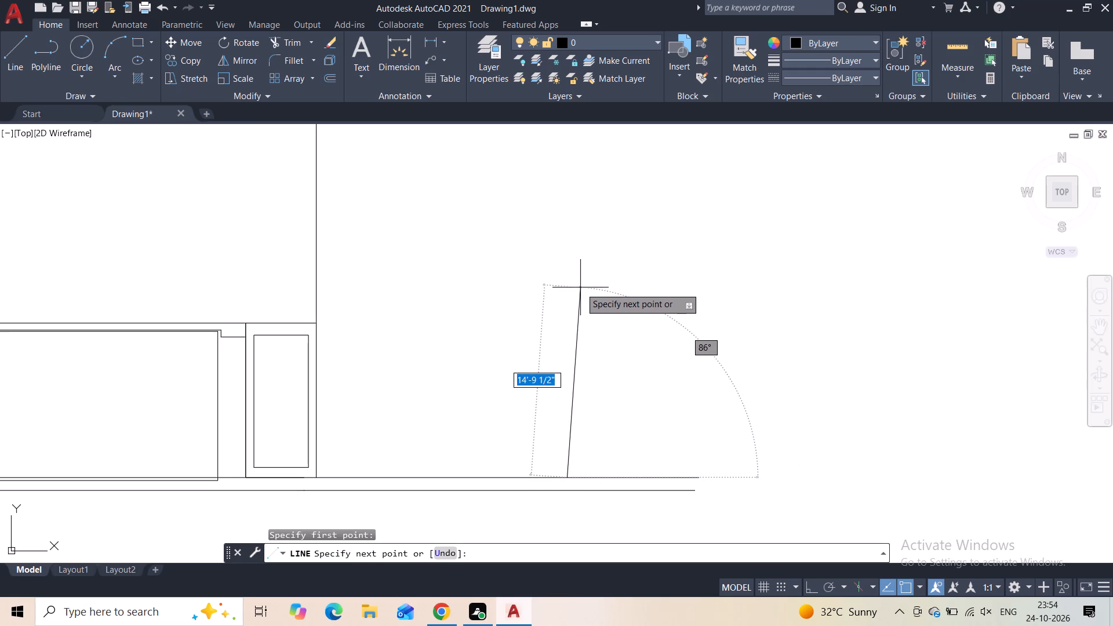
pyautogui.hotkey('ctrl', 'F8')
pyautogui.scroll(-3, 580, 287)
pyautogui.moveTo(577, 271); pyautogui.dragTo(560, 363, button='middle')
pyautogui.scroll(1, 555, 353)
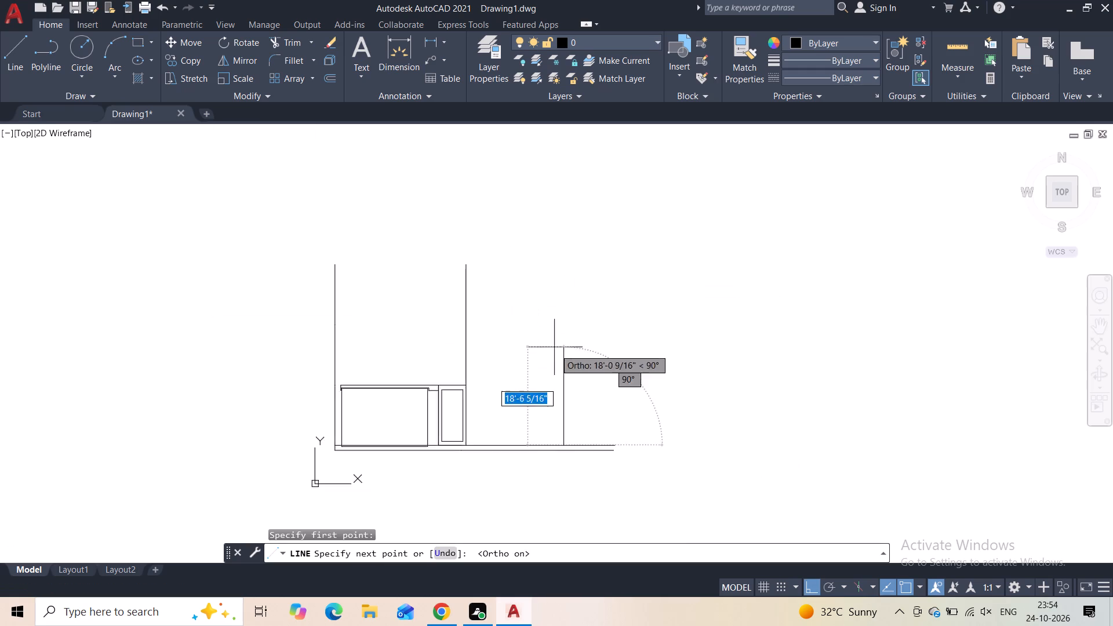
pyautogui.scroll(1, 554, 347)
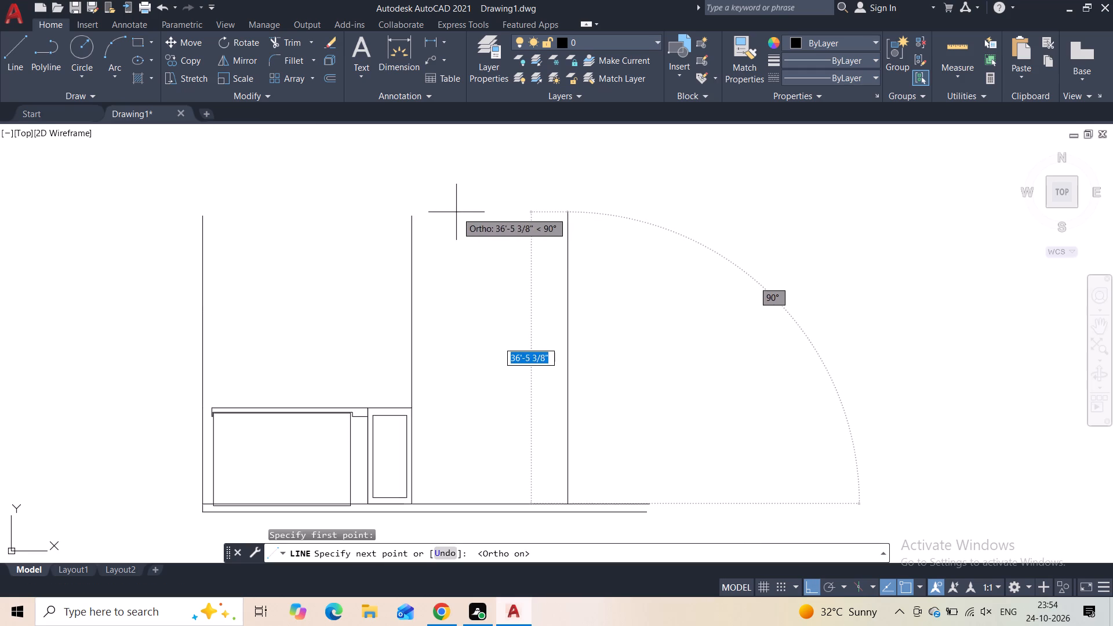
pyautogui.click(566, 217)
pyautogui.press('Escape')
# Draw a rectangle about 10'-1" wide between the two right-hand wall lines, from their top level down to the base's upper line.
pyautogui.moveTo(518, 372); pyautogui.dragTo(499, 290, button='middle')
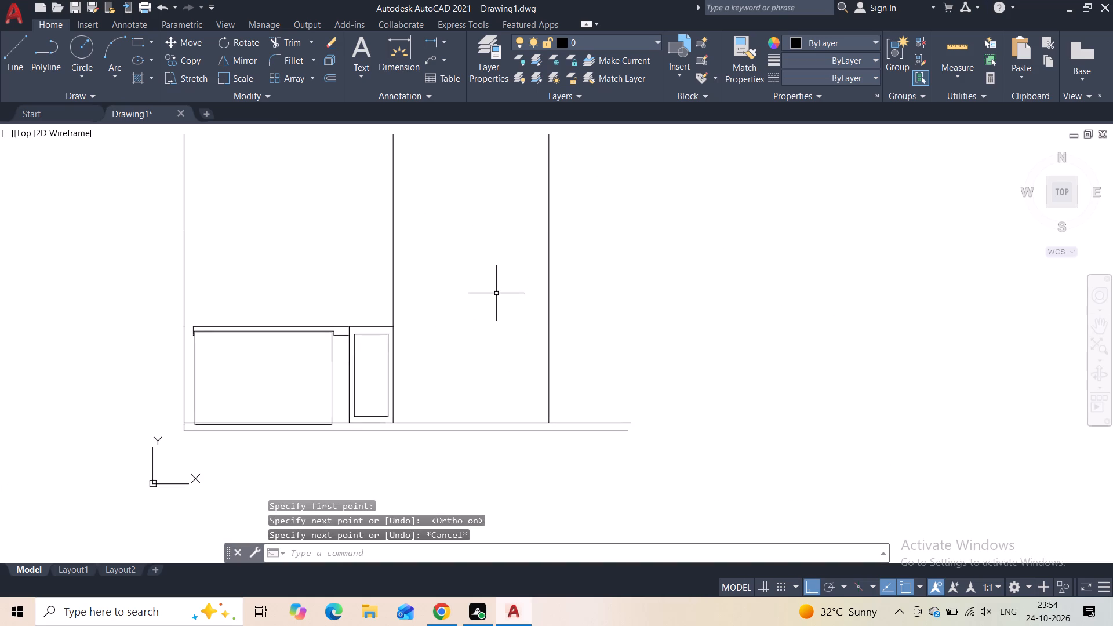
pyautogui.scroll(-1, 490, 302)
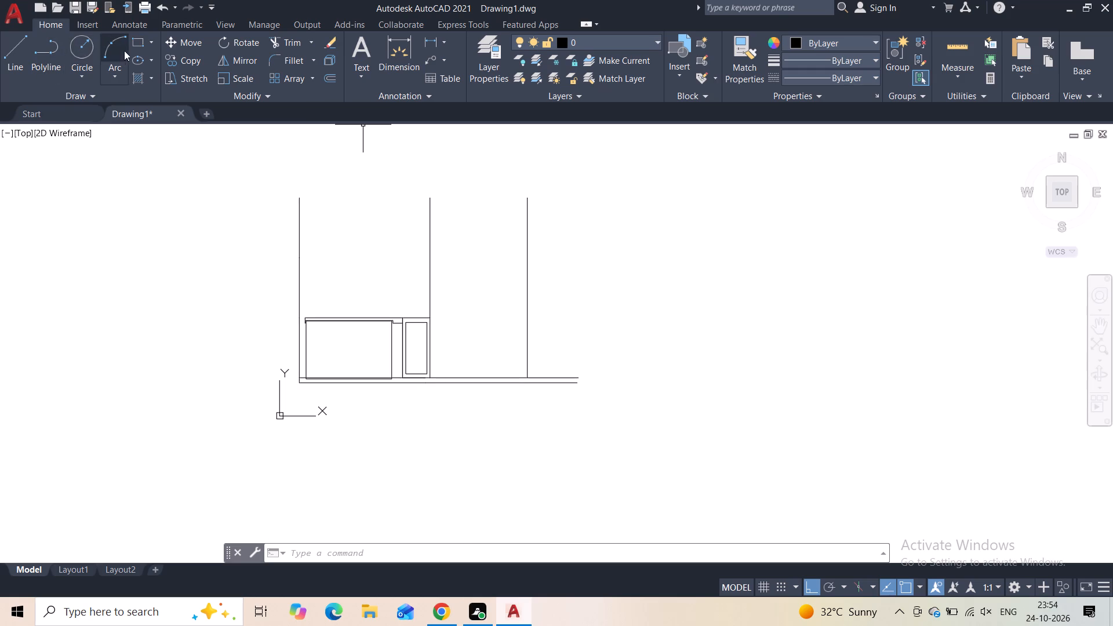
pyautogui.click(142, 42)
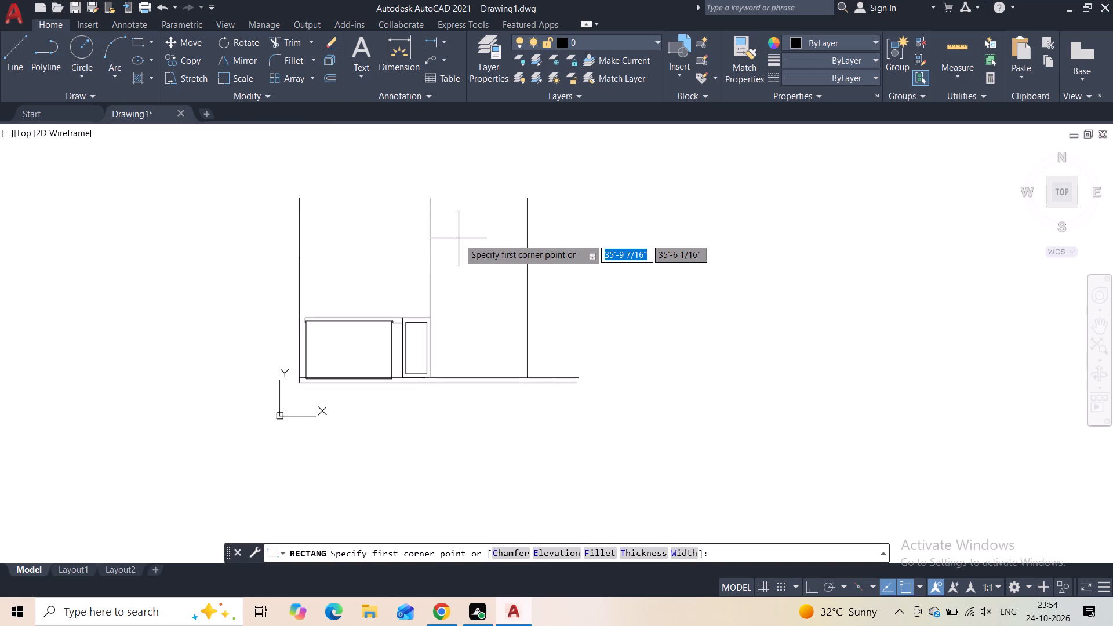
pyautogui.click(454, 198)
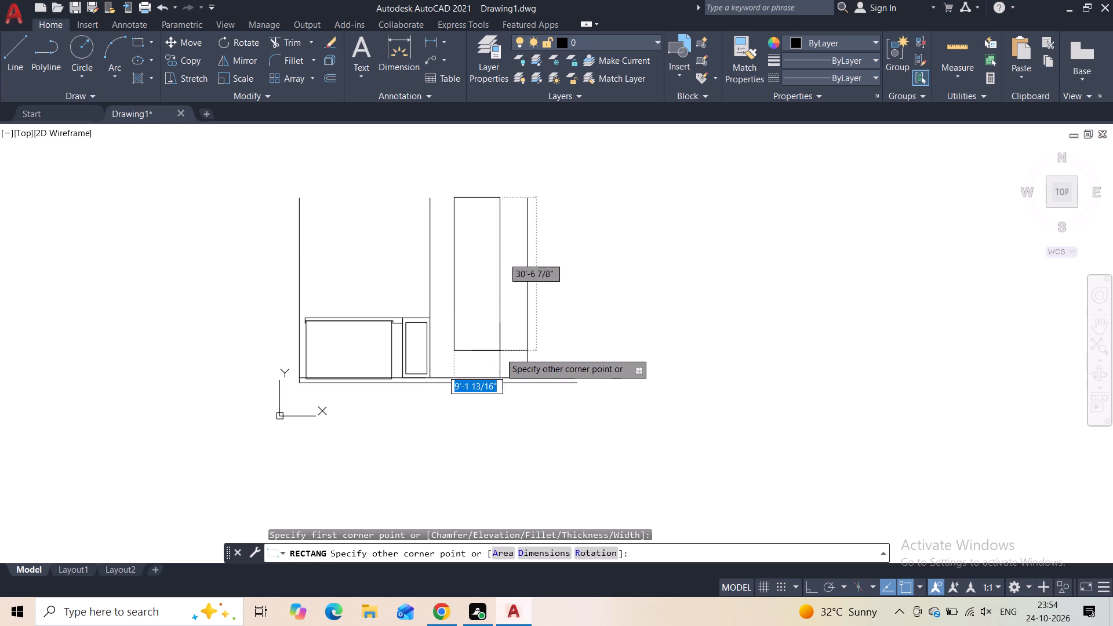
pyautogui.scroll(2, 502, 367)
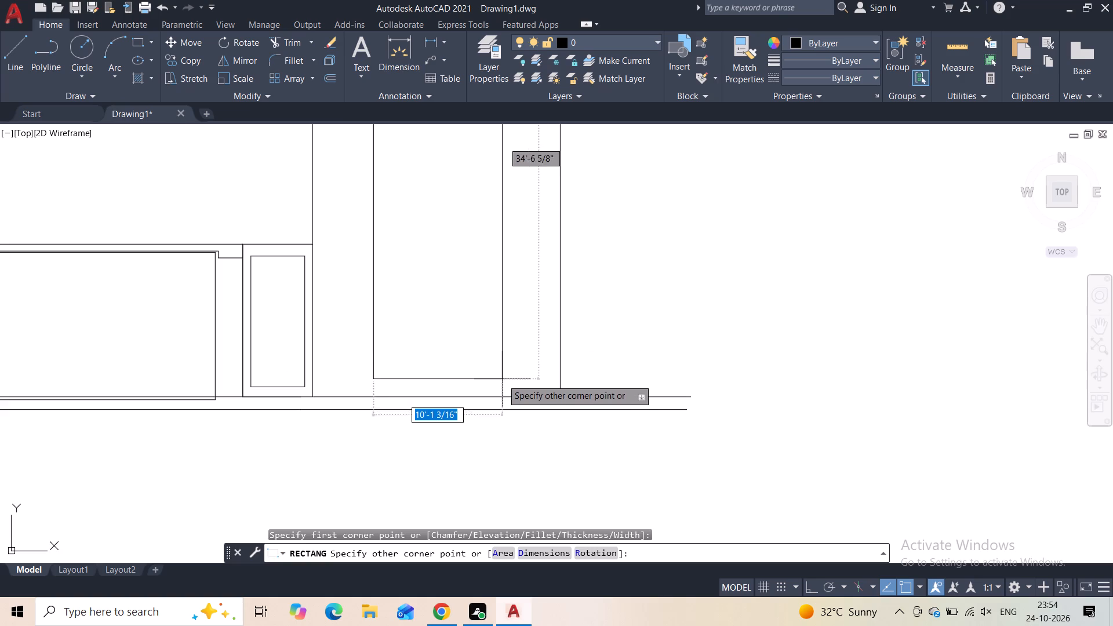
pyautogui.click(501, 394)
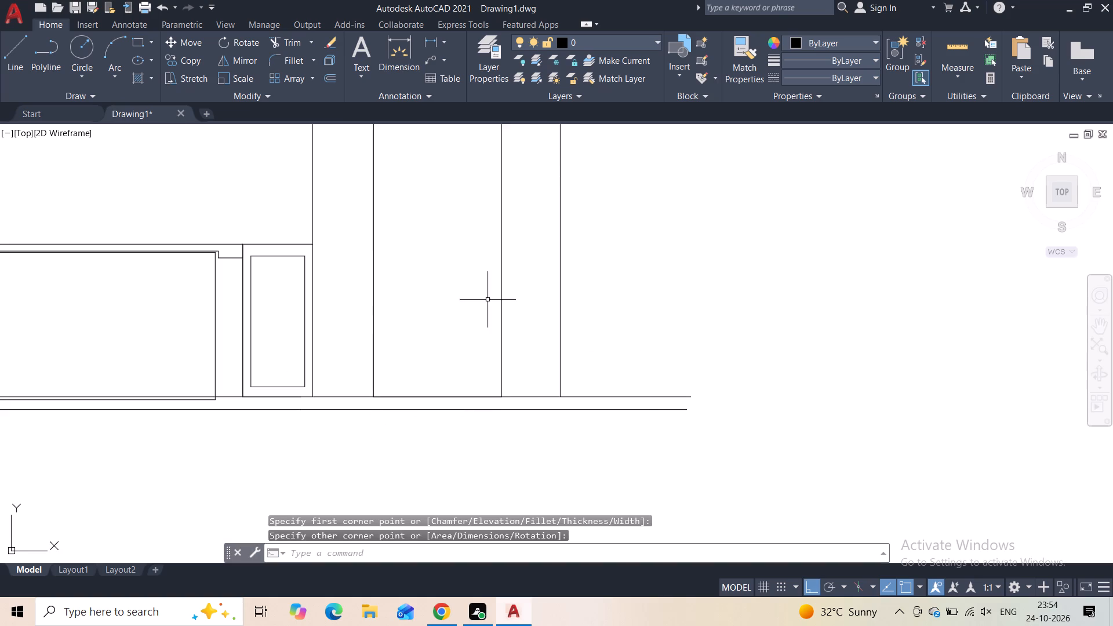
# Draw a narrow rectangle about 2' wide and 7'-6" tall inside the new tall rectangle, near its lower left side.
pyautogui.moveTo(487, 301); pyautogui.dragTo(459, 421, button='middle')
pyautogui.scroll(-2, 468, 372)
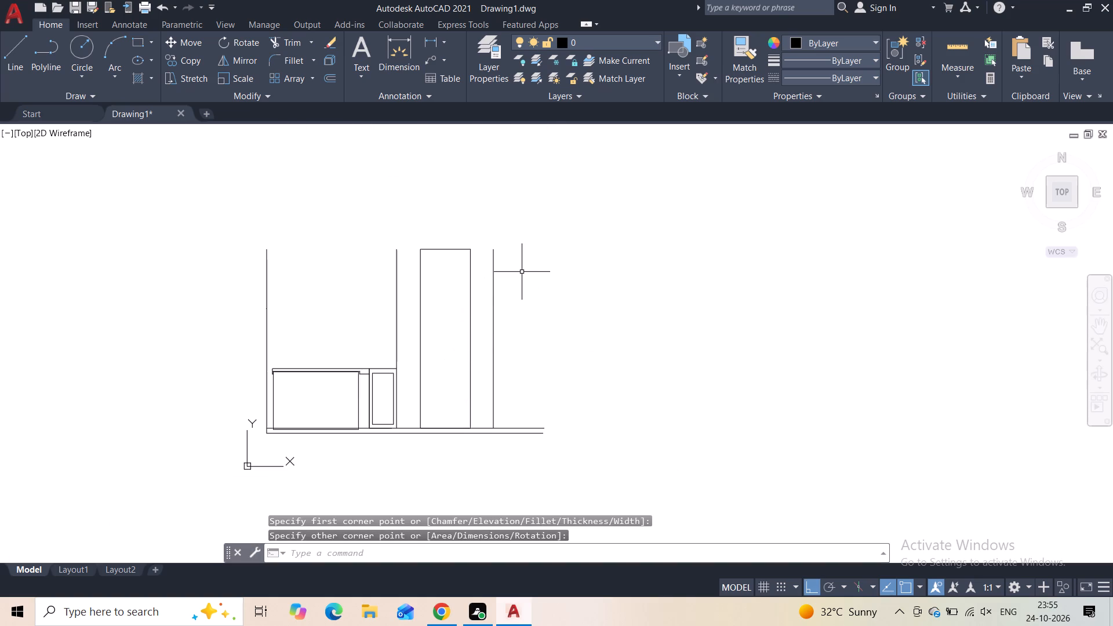
pyautogui.scroll(-1, 522, 272)
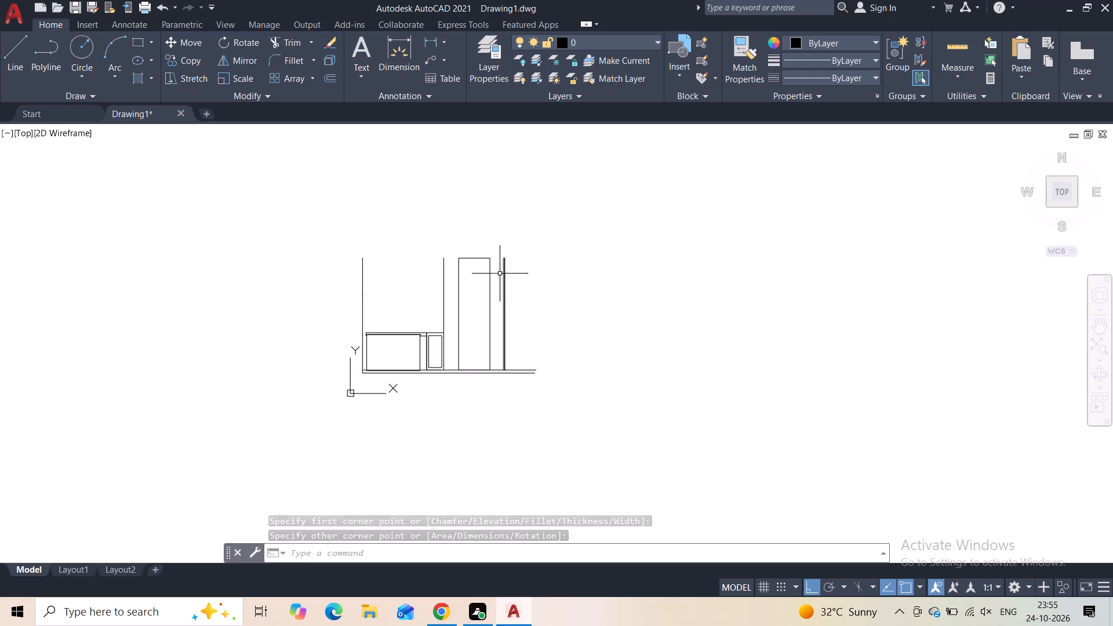
pyautogui.scroll(2, 480, 233)
pyautogui.scroll(-1, 480, 233)
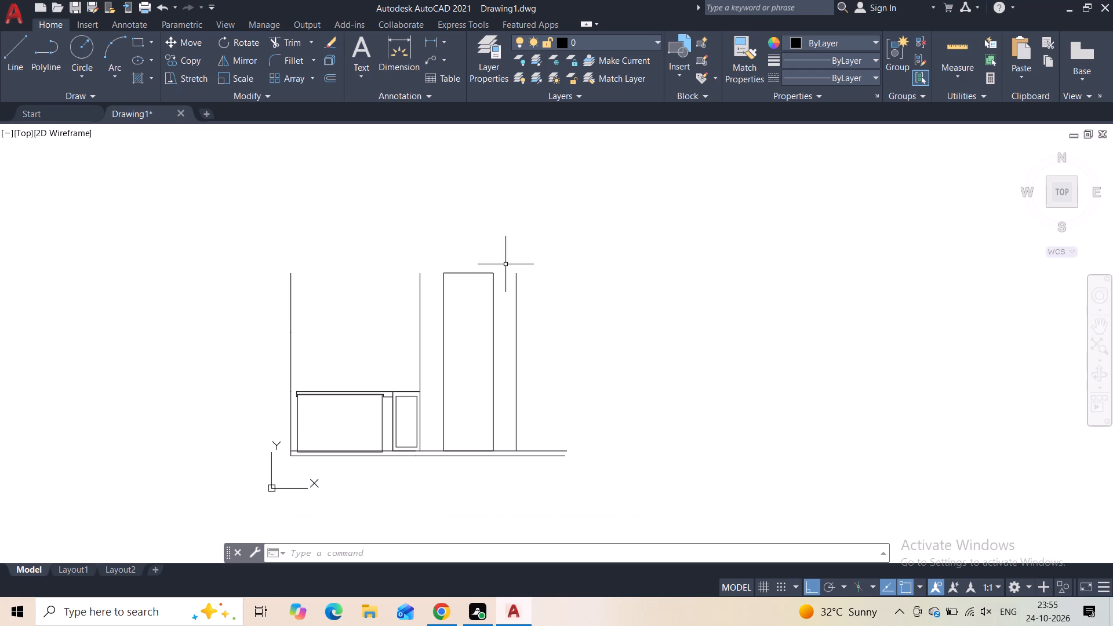
pyautogui.scroll(1, 500, 286)
pyautogui.moveTo(500, 299); pyautogui.dragTo(493, 283, button='middle')
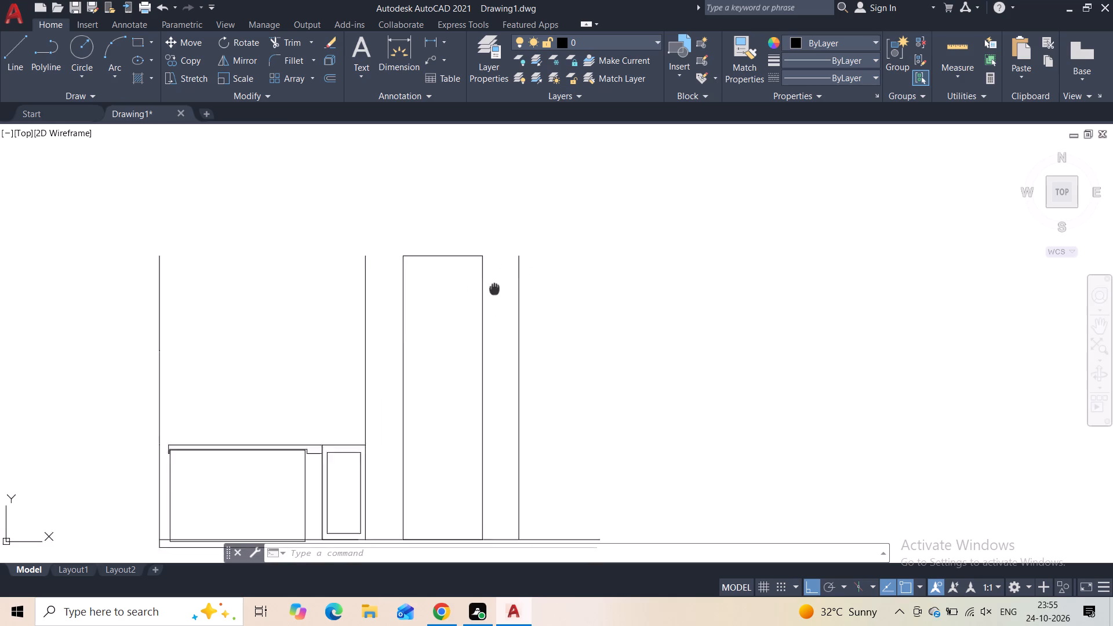
pyautogui.moveTo(493, 283); pyautogui.dragTo(490, 260, button='middle')
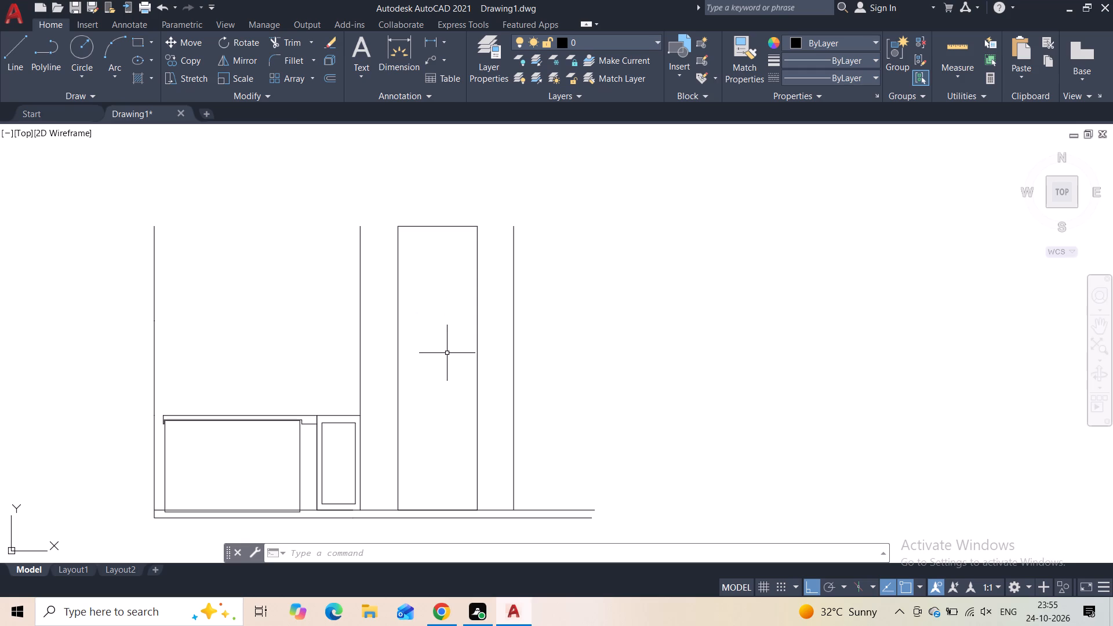
pyautogui.moveTo(449, 367); pyautogui.dragTo(446, 296, button='middle')
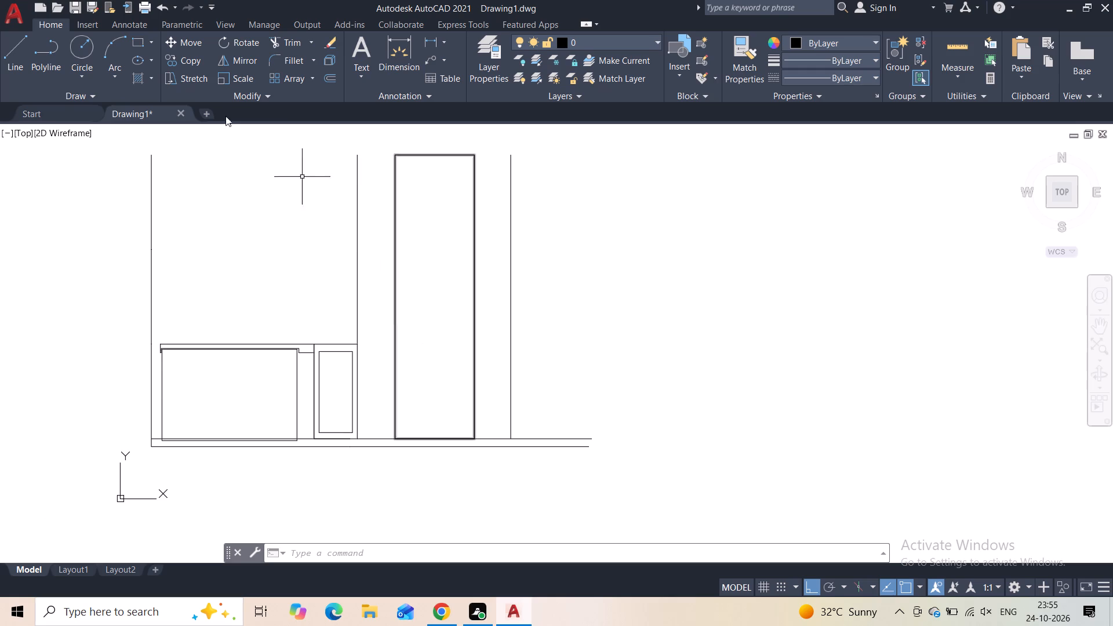
pyautogui.click(139, 41)
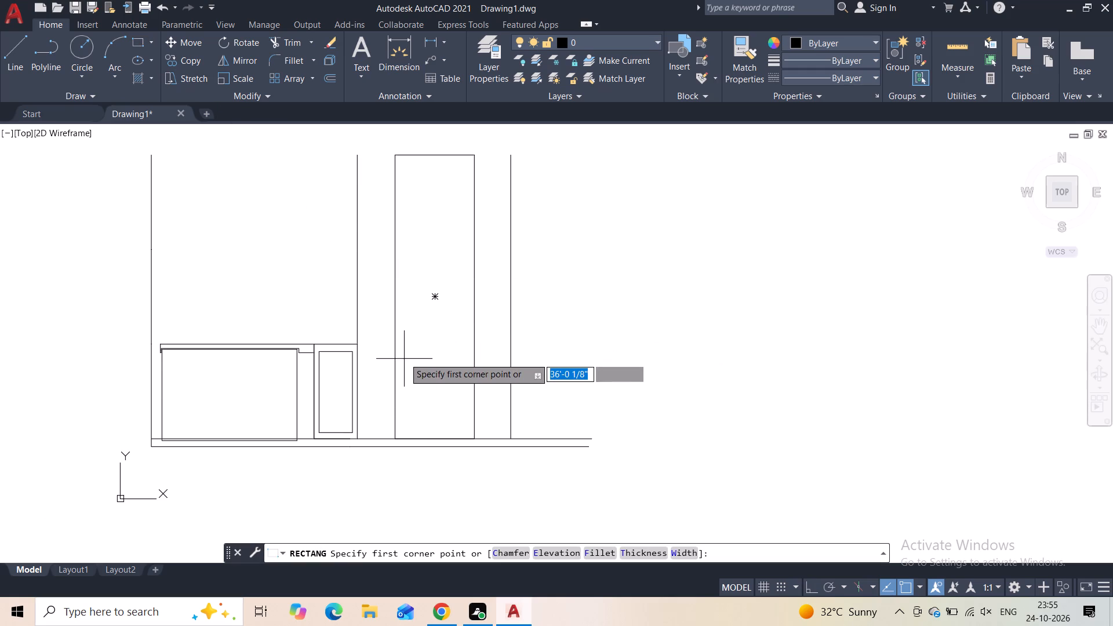
pyautogui.scroll(1, 404, 356)
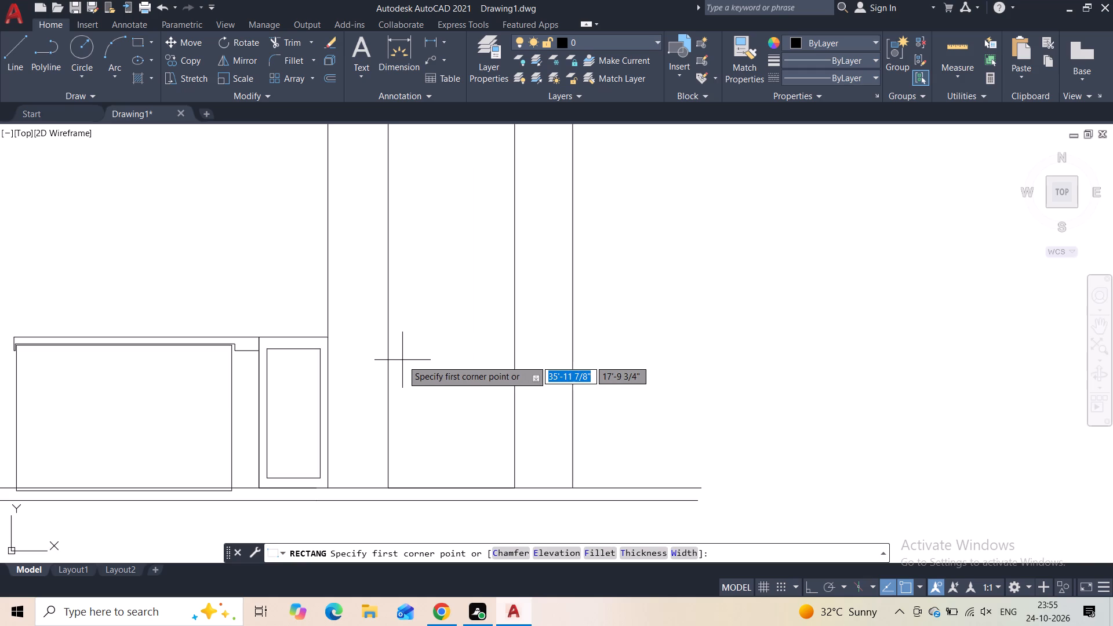
pyautogui.click(398, 357)
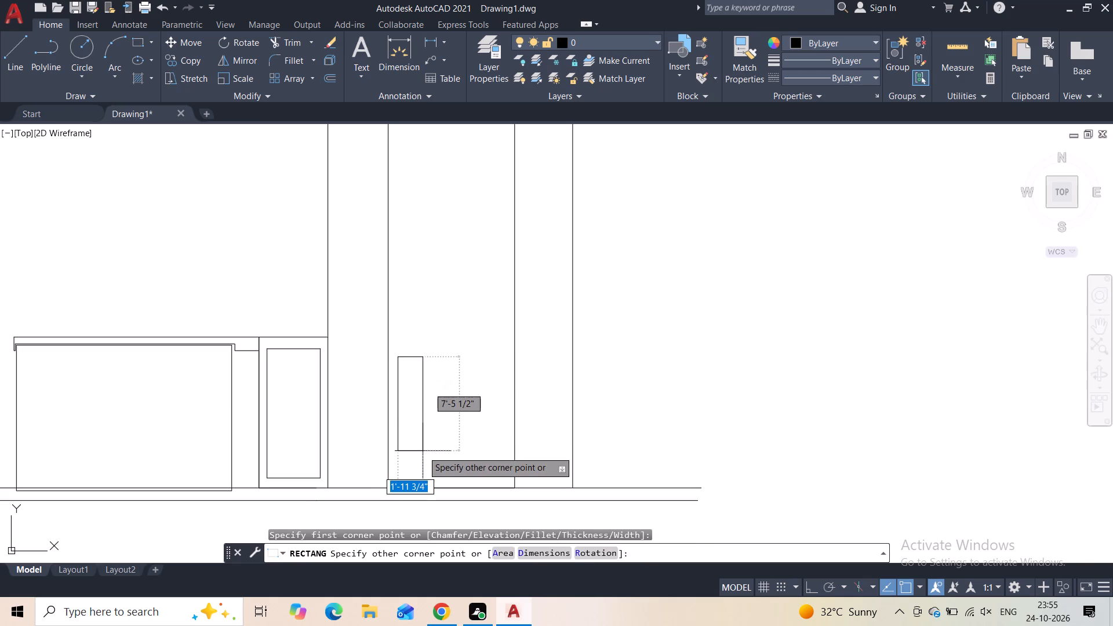
pyautogui.click(423, 454)
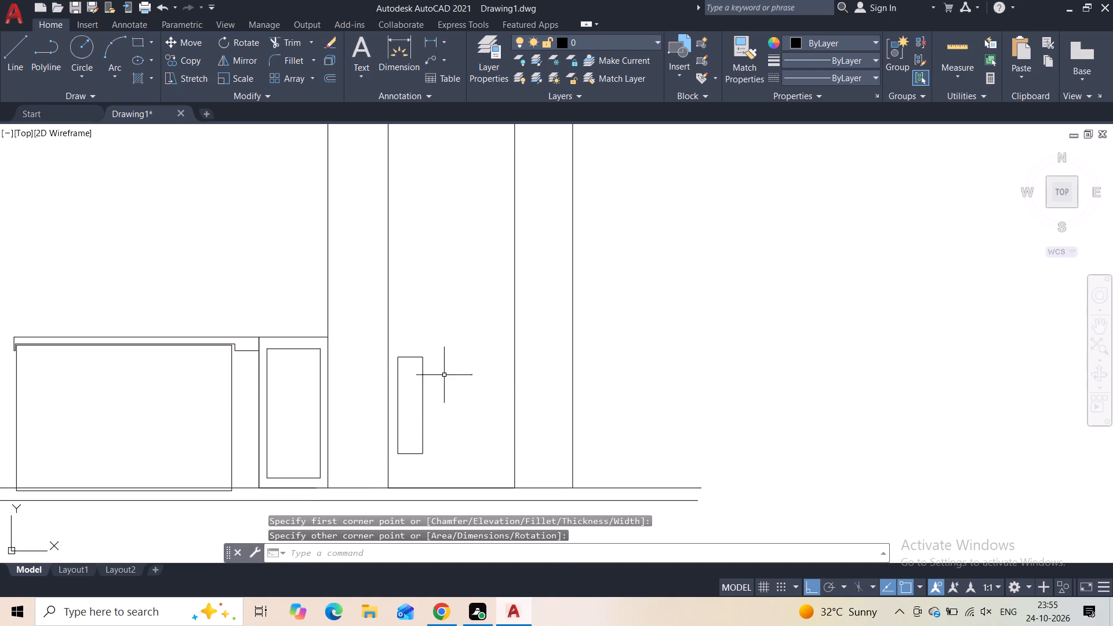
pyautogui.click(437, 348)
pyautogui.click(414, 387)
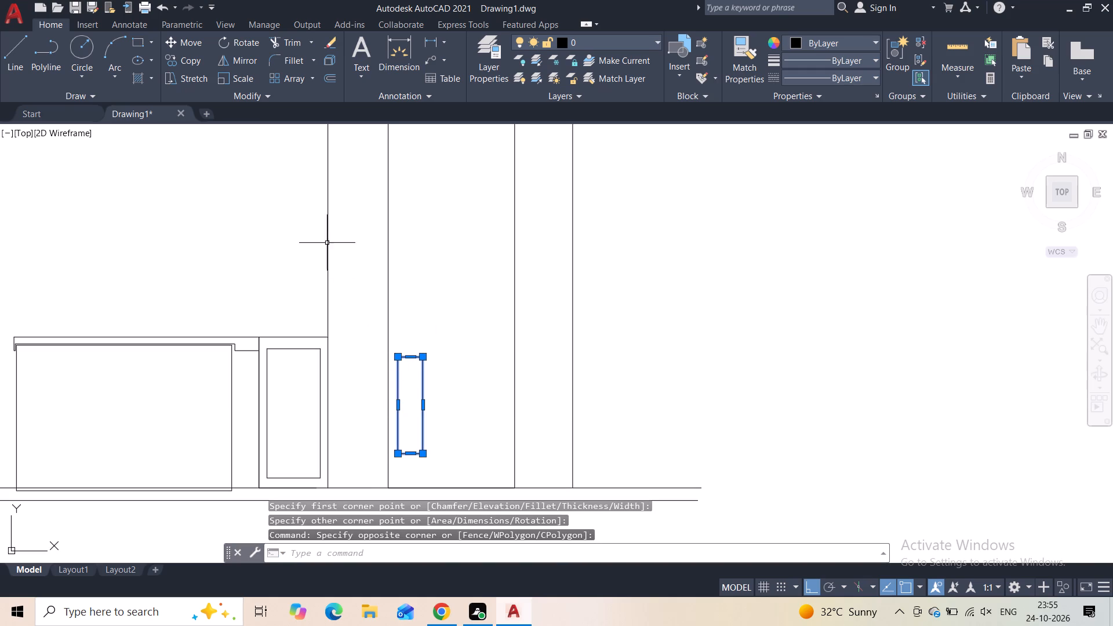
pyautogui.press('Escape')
# Draw a second, wider rectangle to the right of the narrow one, level with its top and bottom edges.
pyautogui.click(136, 43)
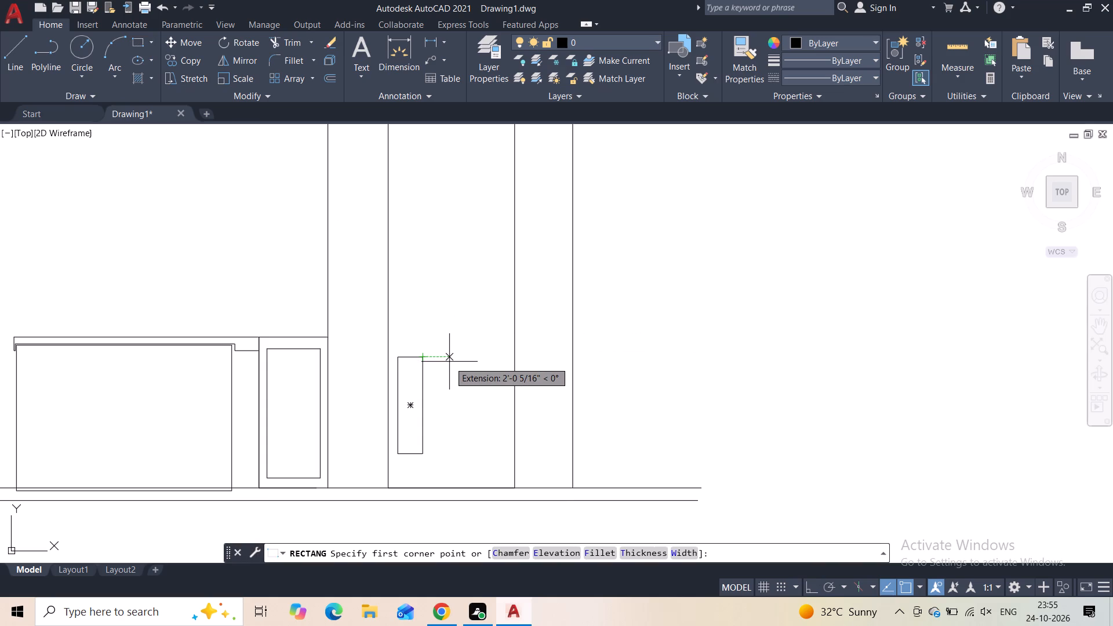
pyautogui.click(446, 362)
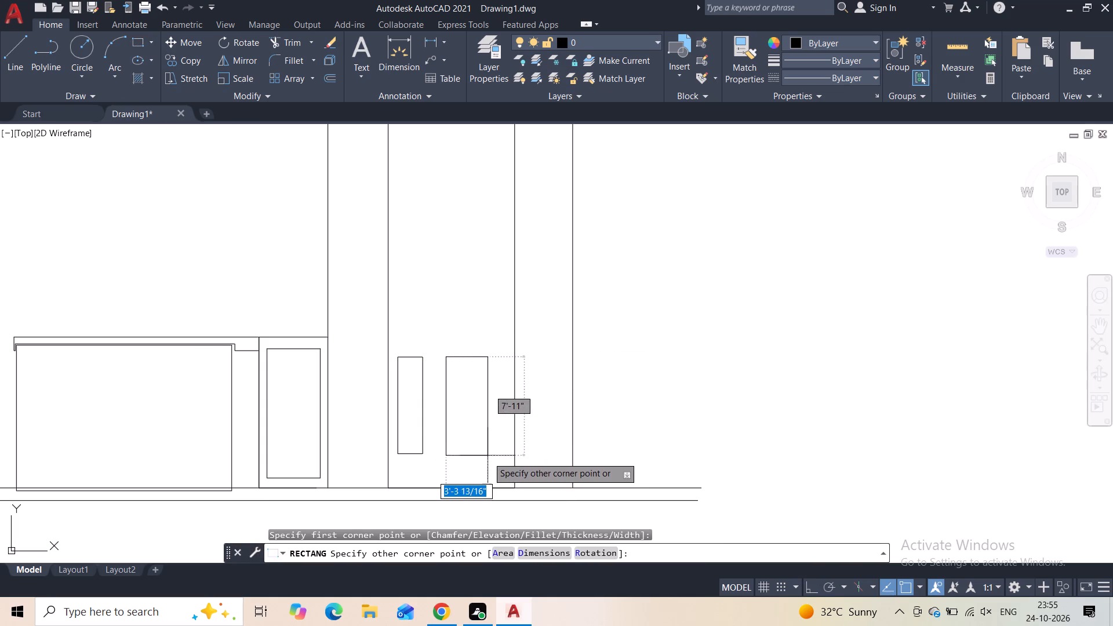
pyautogui.click(493, 454)
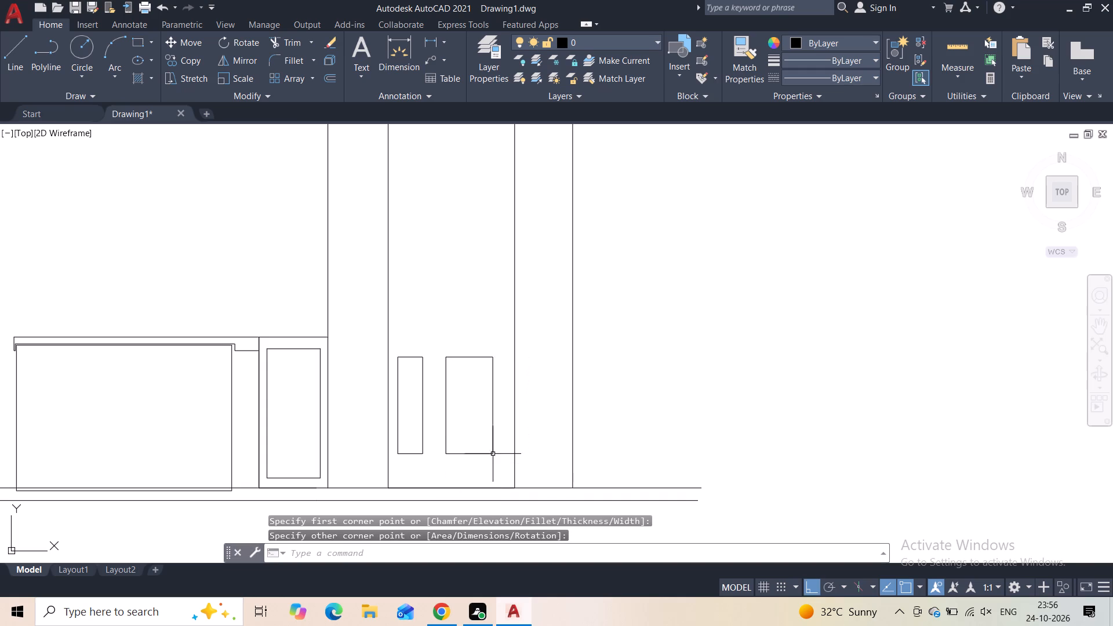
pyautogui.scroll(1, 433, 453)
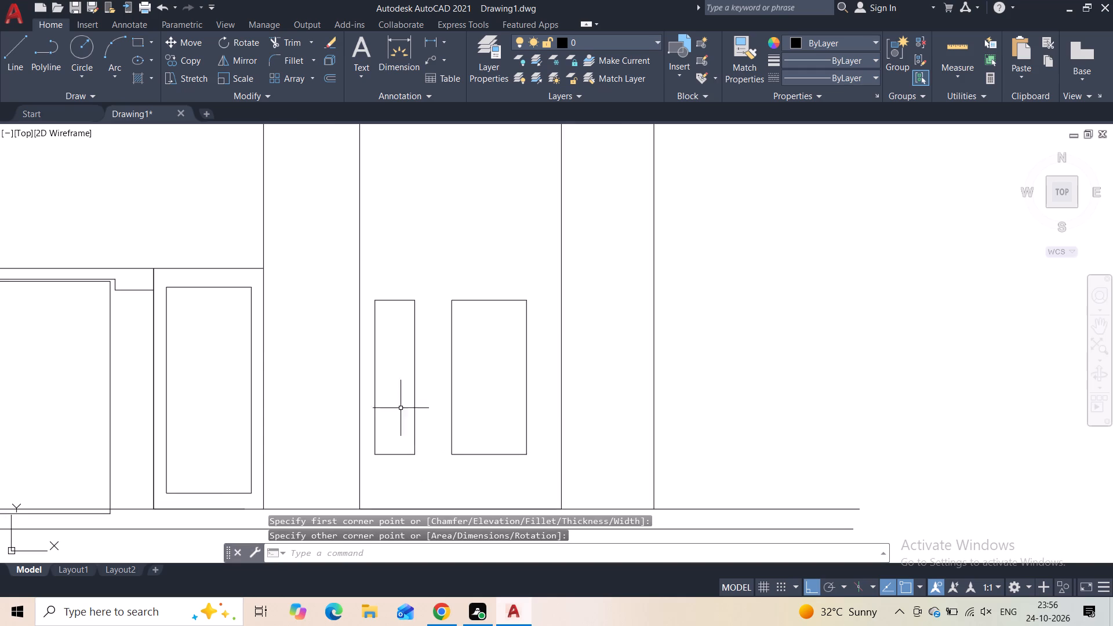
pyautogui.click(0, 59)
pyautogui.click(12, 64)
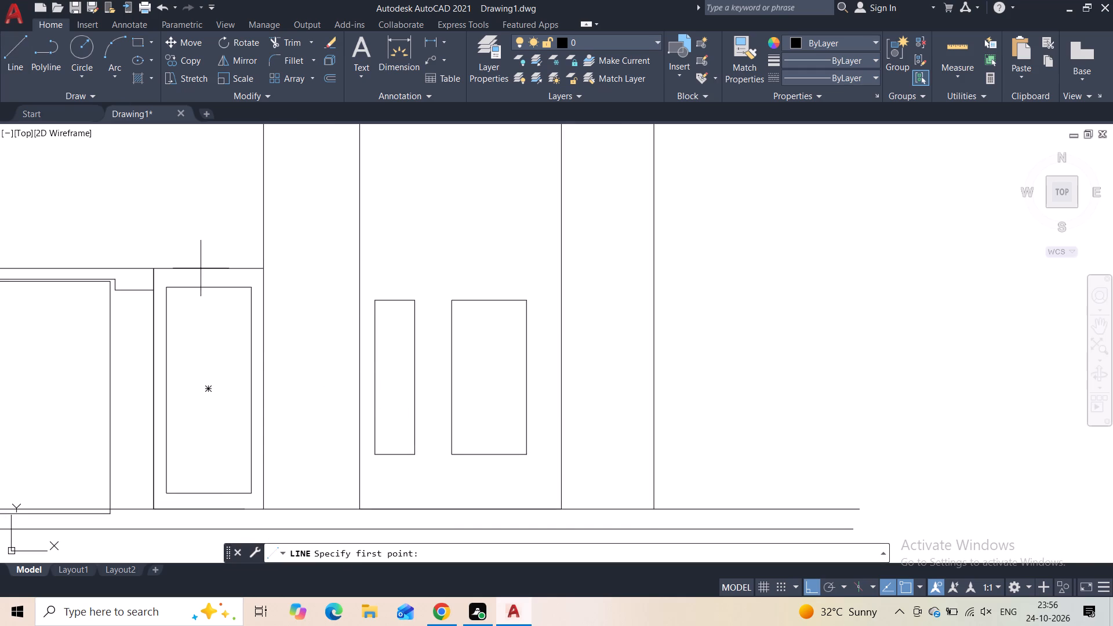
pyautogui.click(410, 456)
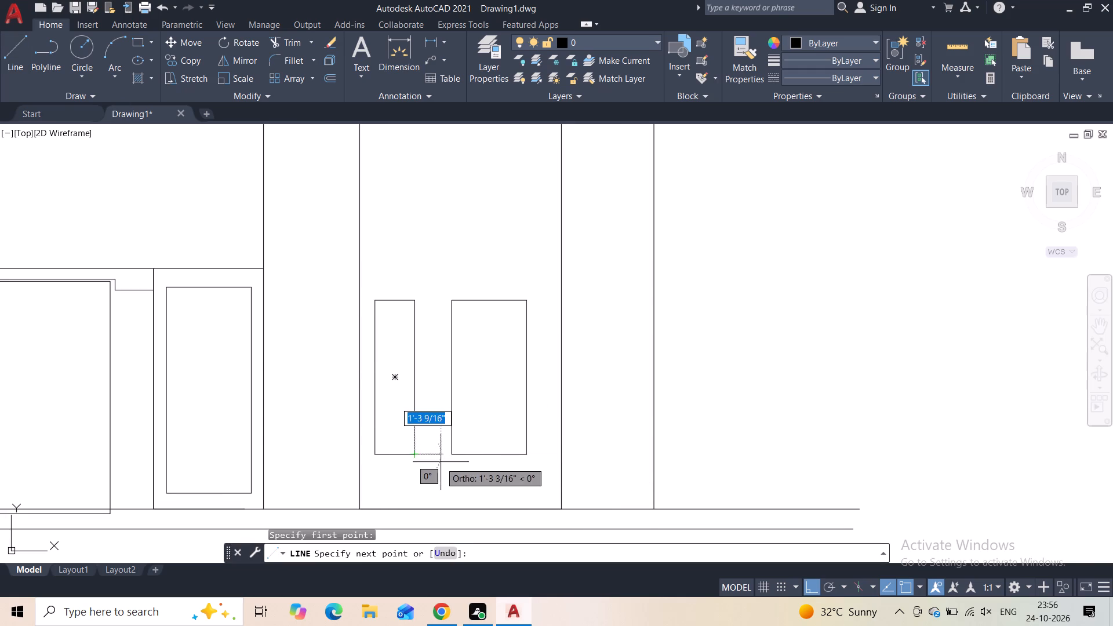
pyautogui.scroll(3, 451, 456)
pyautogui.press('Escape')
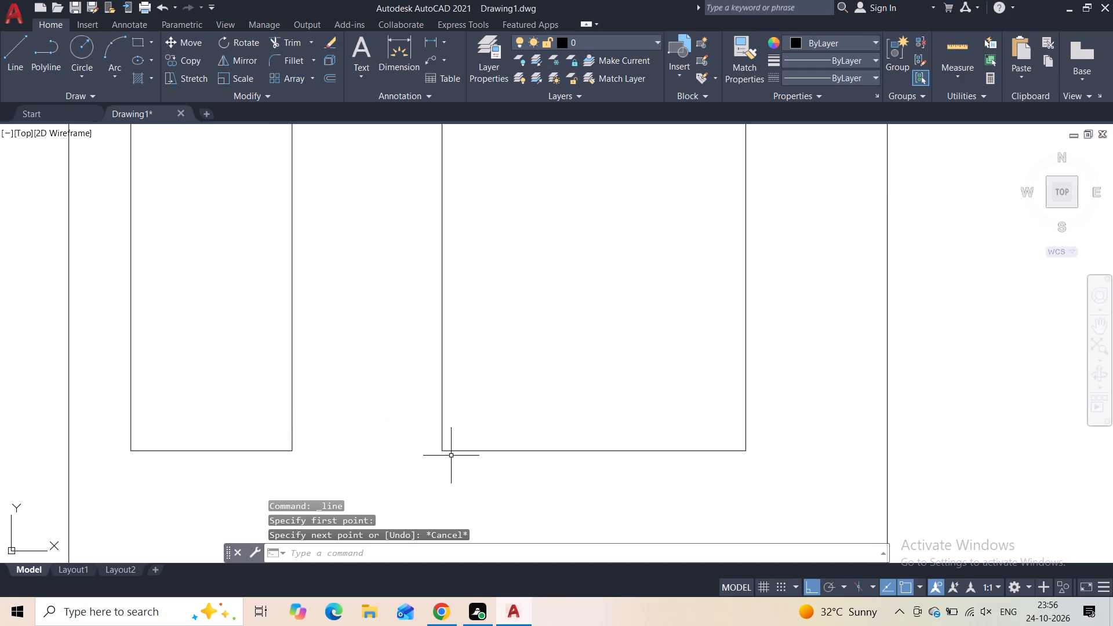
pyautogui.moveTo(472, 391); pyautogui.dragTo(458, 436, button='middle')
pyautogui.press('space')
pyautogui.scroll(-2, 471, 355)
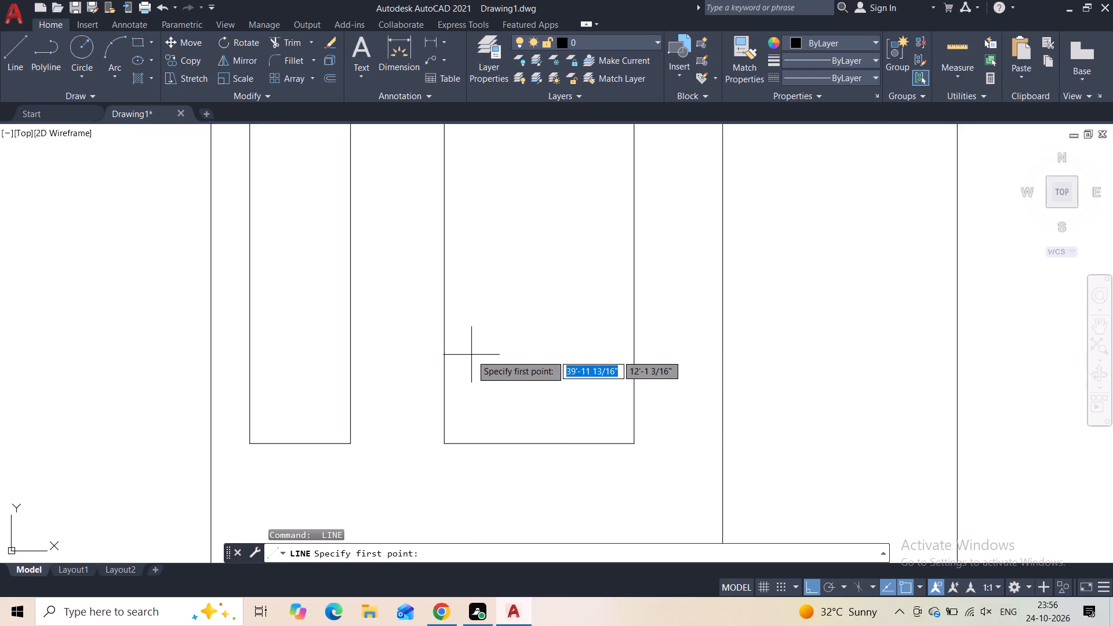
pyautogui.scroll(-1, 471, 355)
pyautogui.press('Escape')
# Draw a horizontal line across the wider rectangle, about a third of its height above its bottom edge.
pyautogui.click(11, 63)
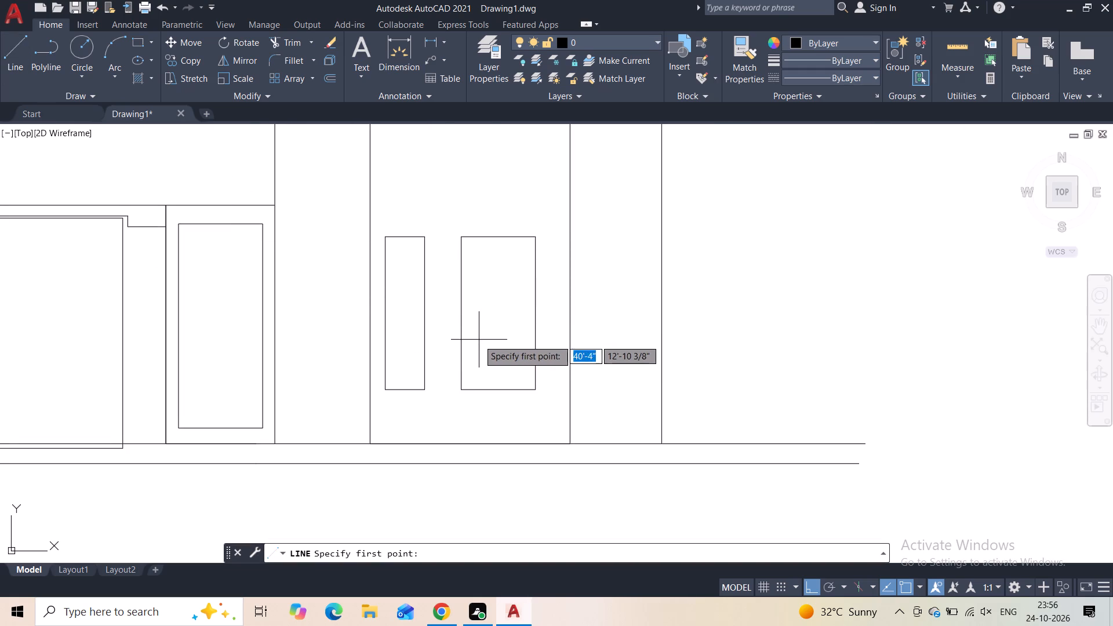
pyautogui.click(464, 339)
pyautogui.click(531, 339)
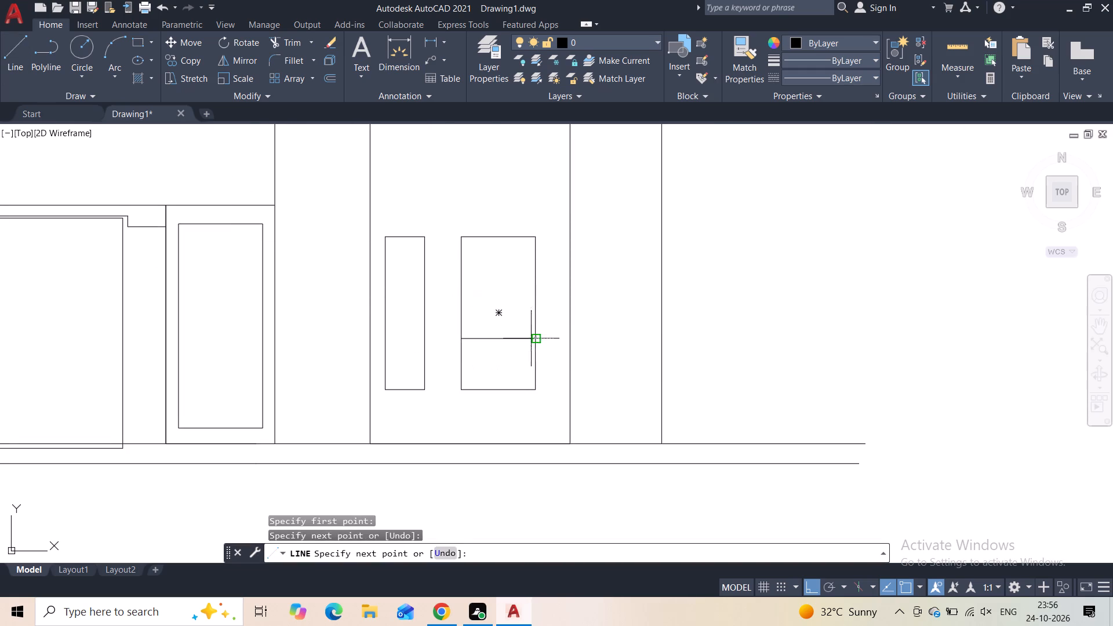
pyautogui.press('Escape')
# Copy the two rectangles and the dividing line straight up twice, first about 12'-5" up, and again just below the tall rectangle's top.
pyautogui.scroll(-2, 513, 315)
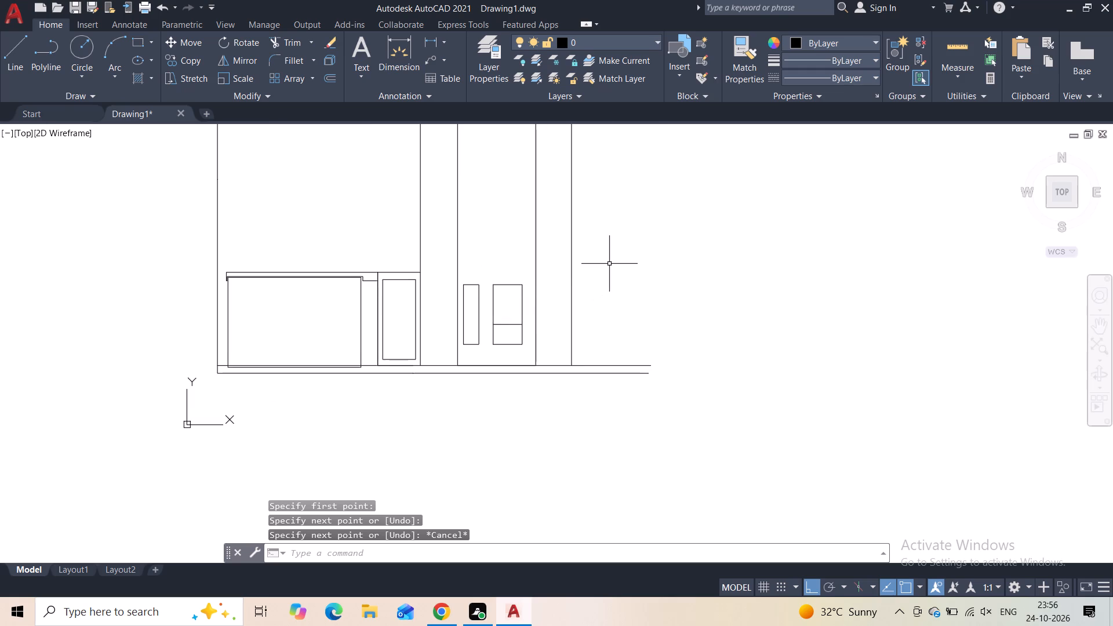
pyautogui.moveTo(609, 264); pyautogui.dragTo(594, 348, button='middle')
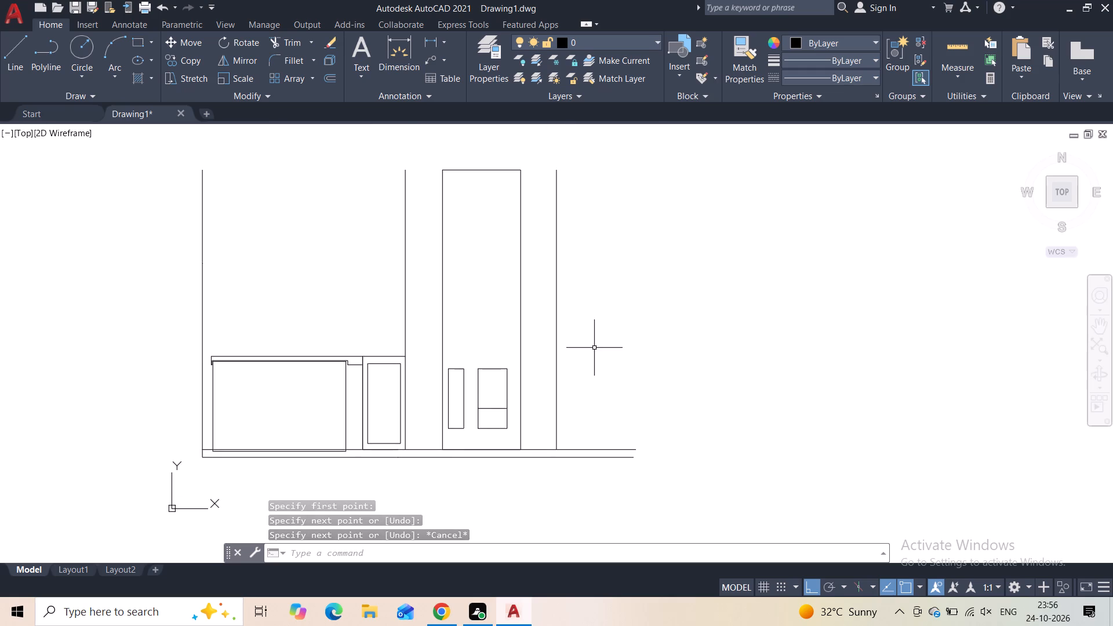
pyautogui.click(501, 356)
pyautogui.click(453, 438)
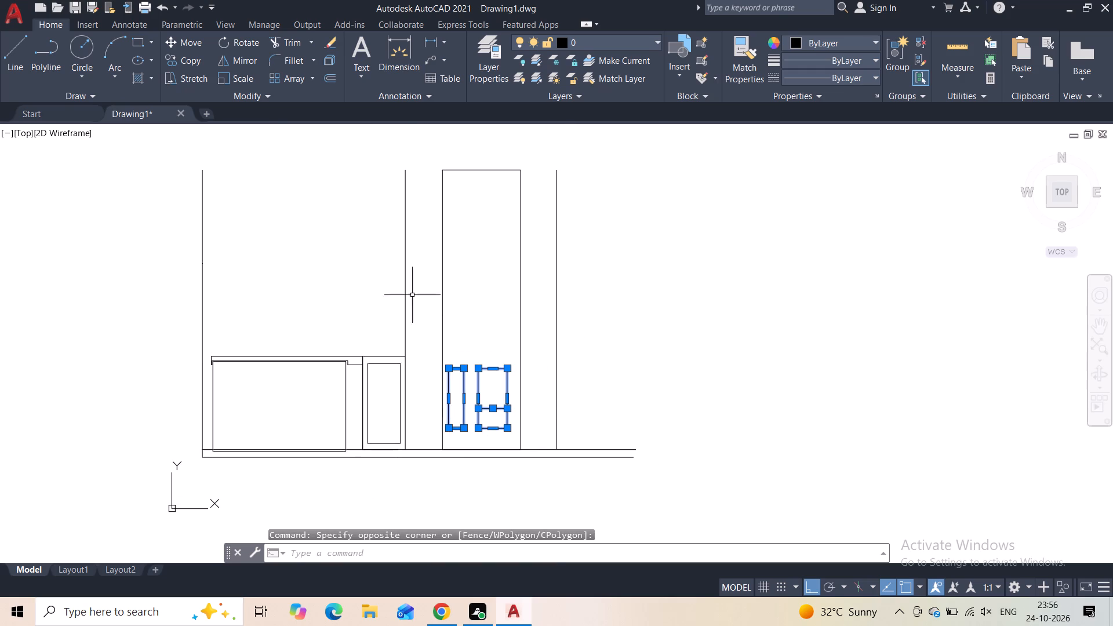
pyautogui.click(175, 60)
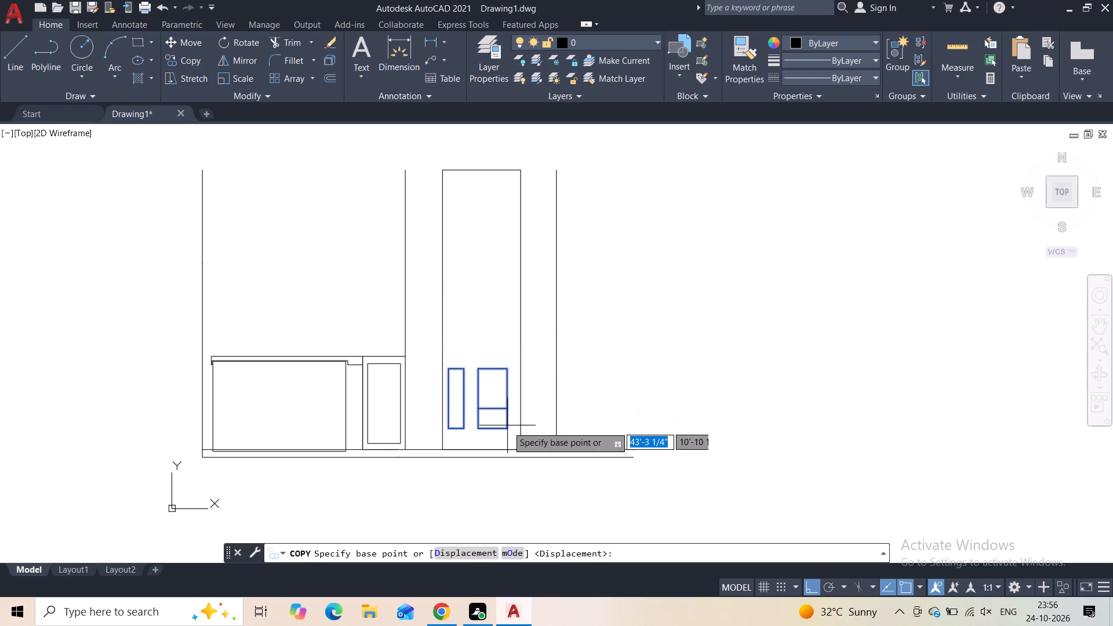
pyautogui.click(506, 428)
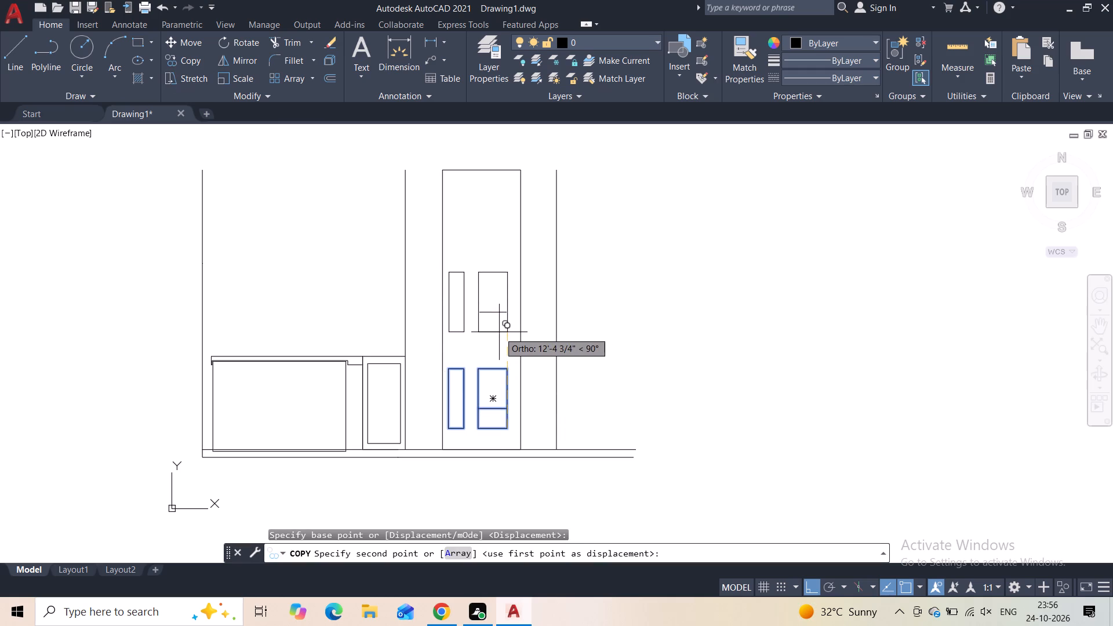
pyautogui.click(499, 332)
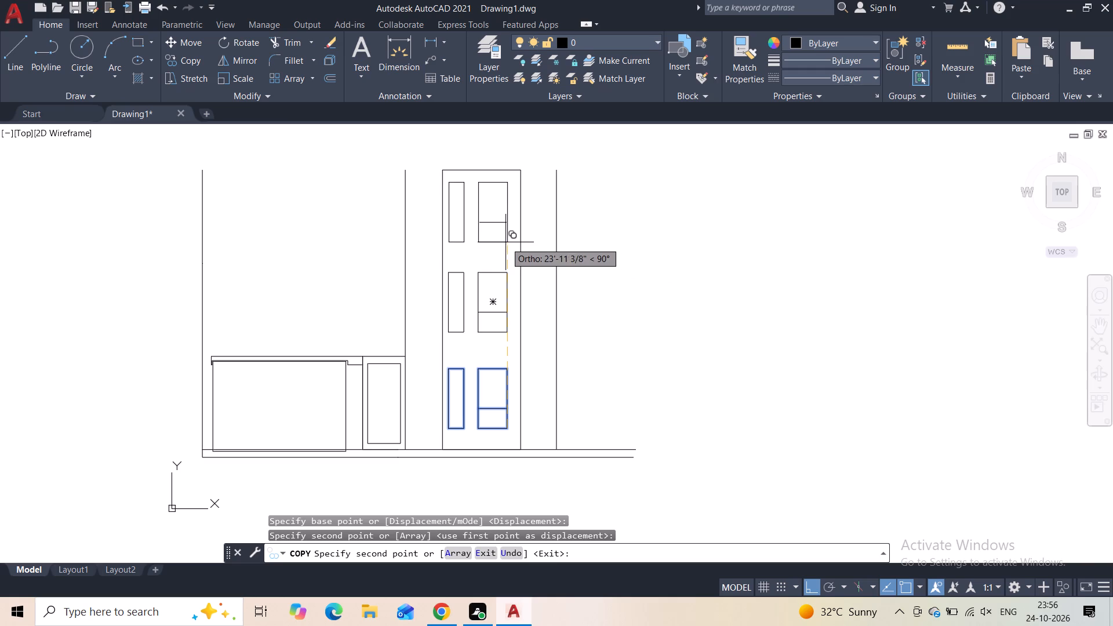
pyautogui.click(505, 238)
pyautogui.press('Escape')
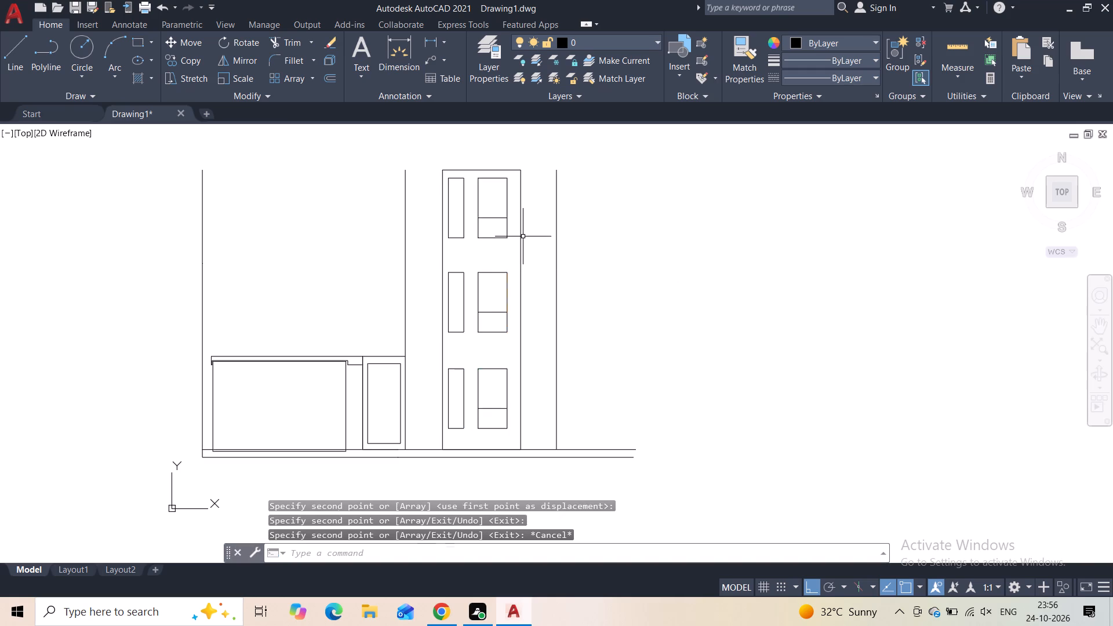
# Stretch the tall rectangle's top edge straight up, well above the top level of the wall lines.
pyautogui.moveTo(525, 239); pyautogui.dragTo(532, 366, button='middle')
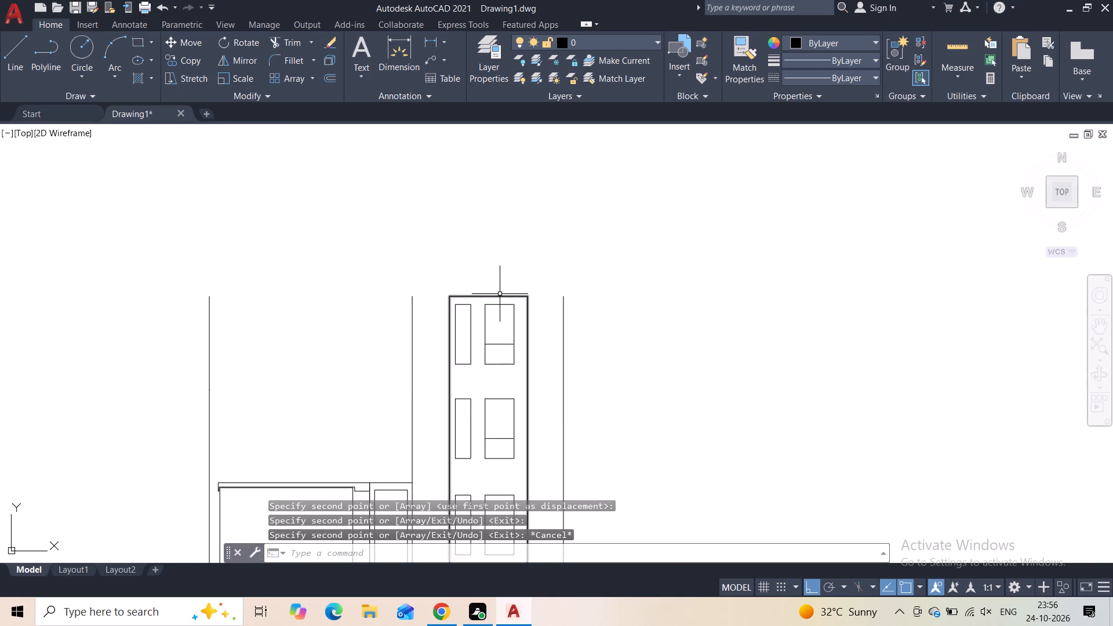
pyautogui.click(500, 294)
pyautogui.click(500, 294)
pyautogui.click(499, 297)
pyautogui.click(489, 295)
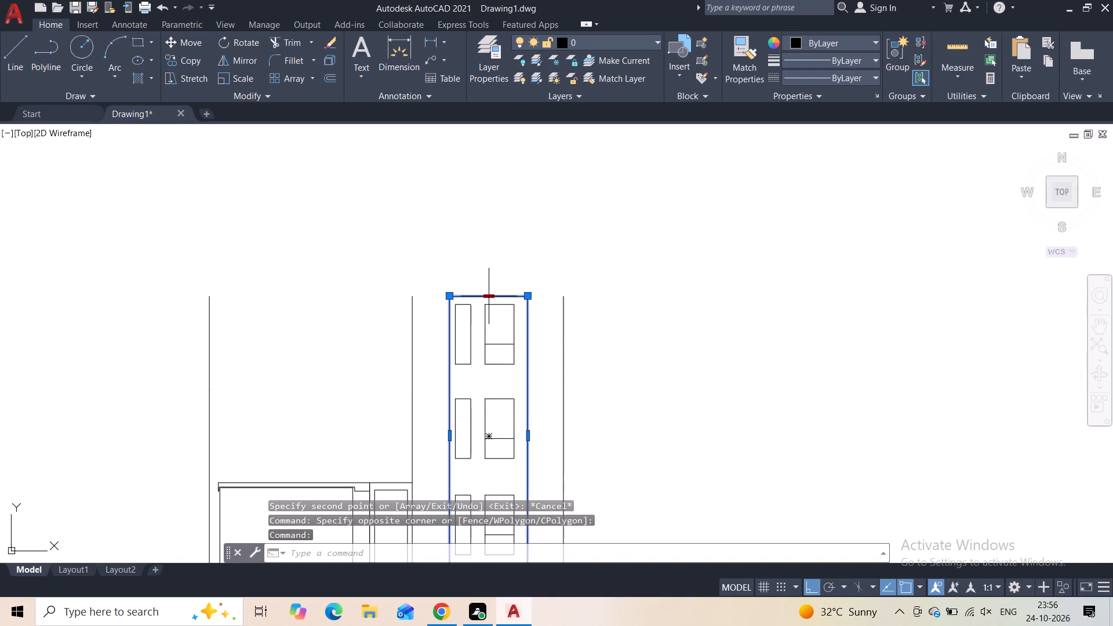
pyautogui.click(490, 213)
pyautogui.press('Escape')
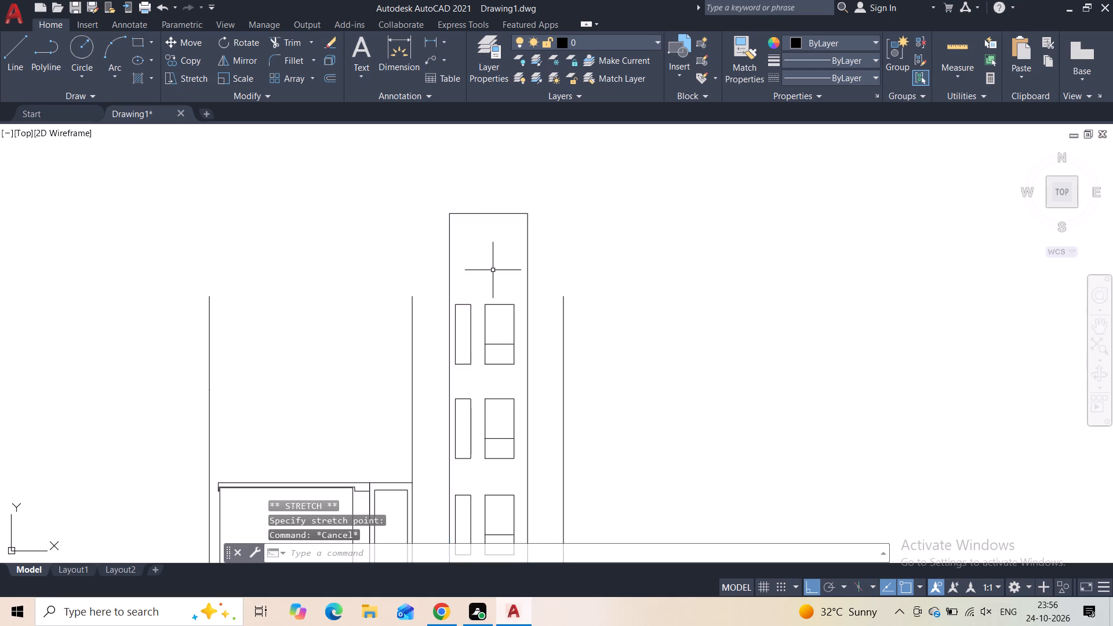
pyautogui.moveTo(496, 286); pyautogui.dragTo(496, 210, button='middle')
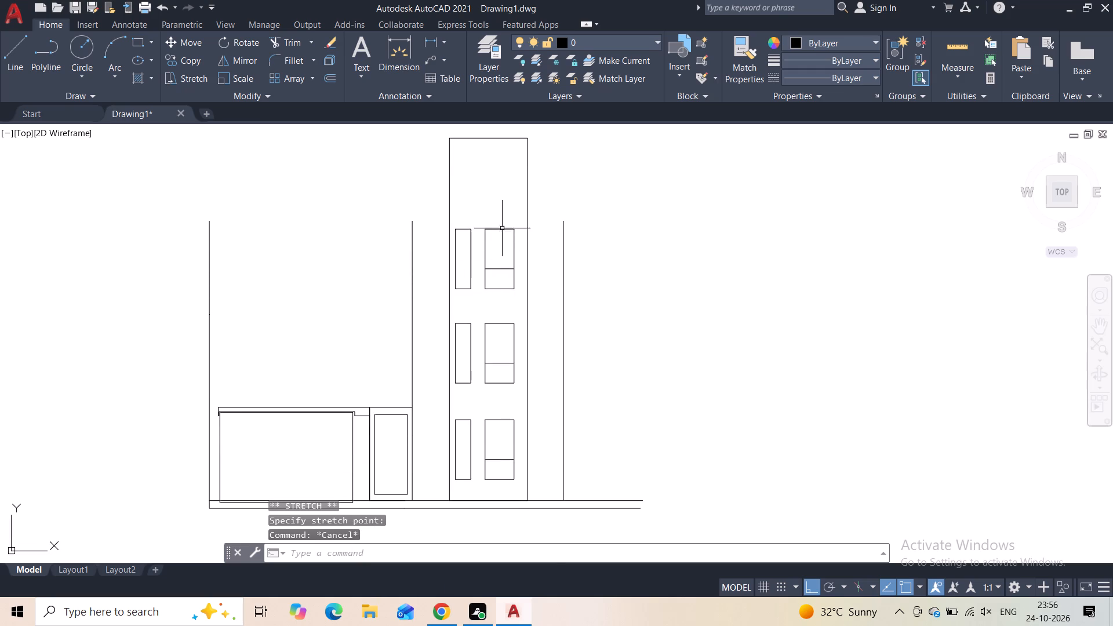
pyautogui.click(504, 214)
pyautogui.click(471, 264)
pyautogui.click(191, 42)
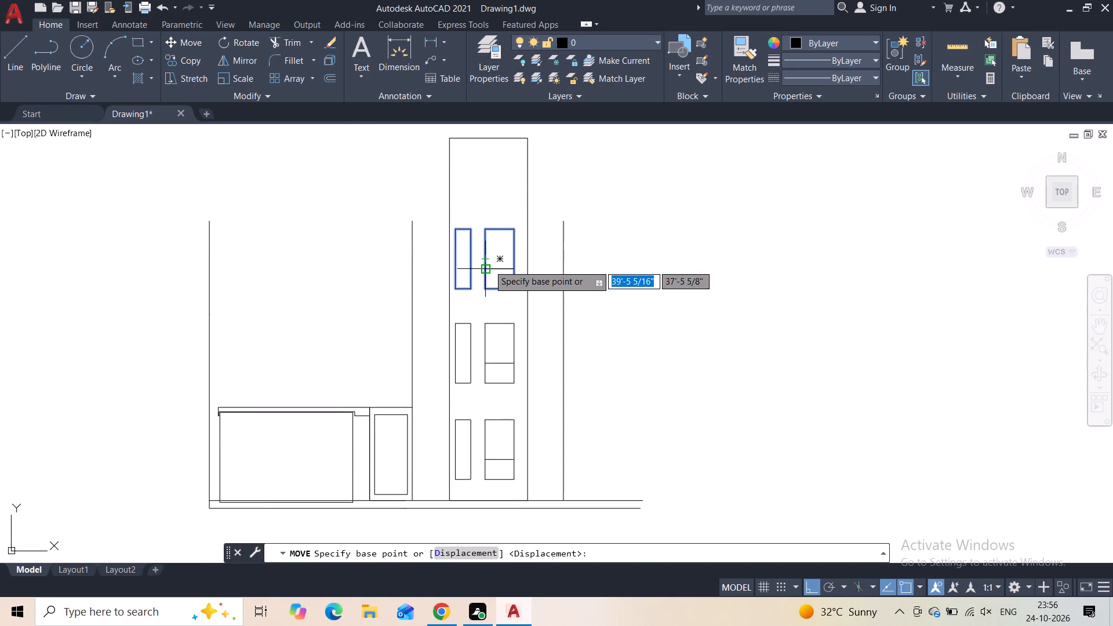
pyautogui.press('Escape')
# Move the topmost pair of openings with its dividing line straight up into the heightened rectangle, about half an opening's height.
pyautogui.click(513, 217)
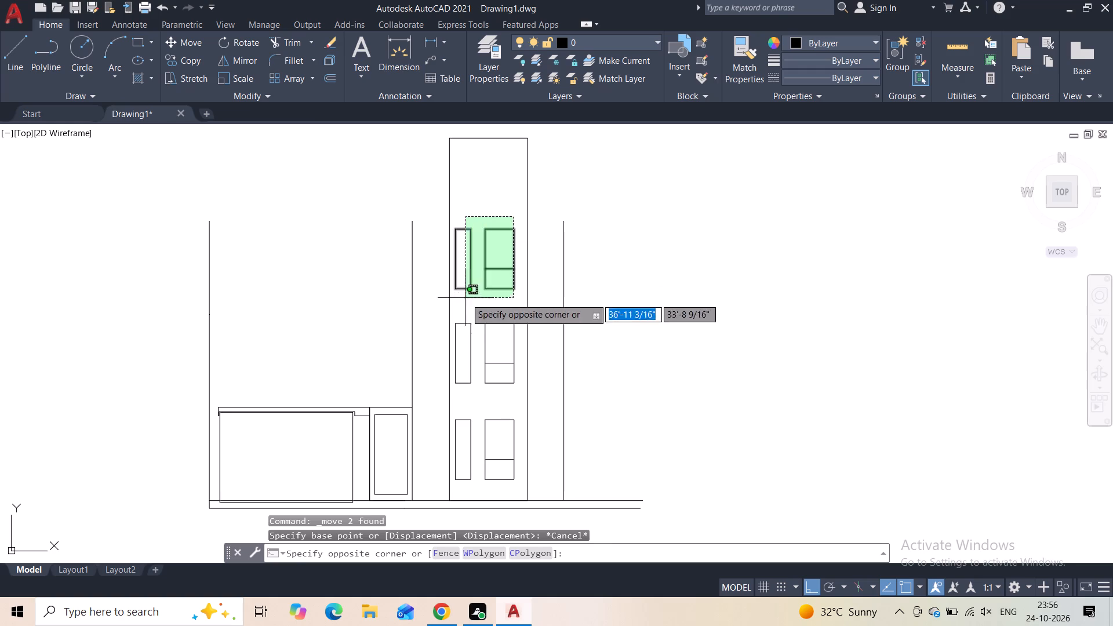
pyautogui.click(460, 301)
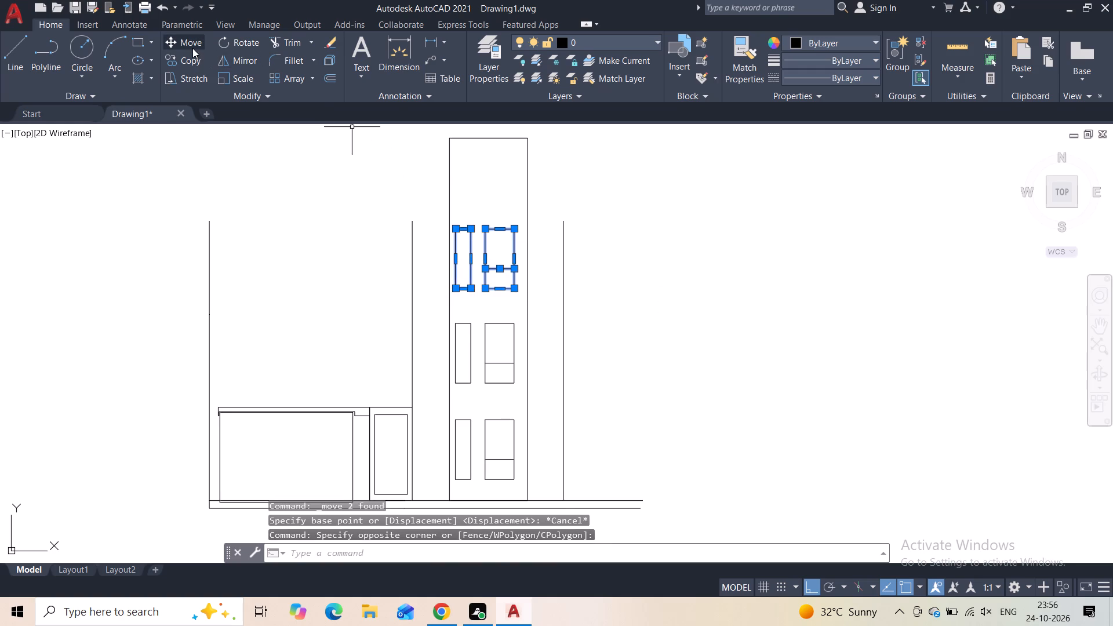
pyautogui.click(192, 45)
pyautogui.click(487, 288)
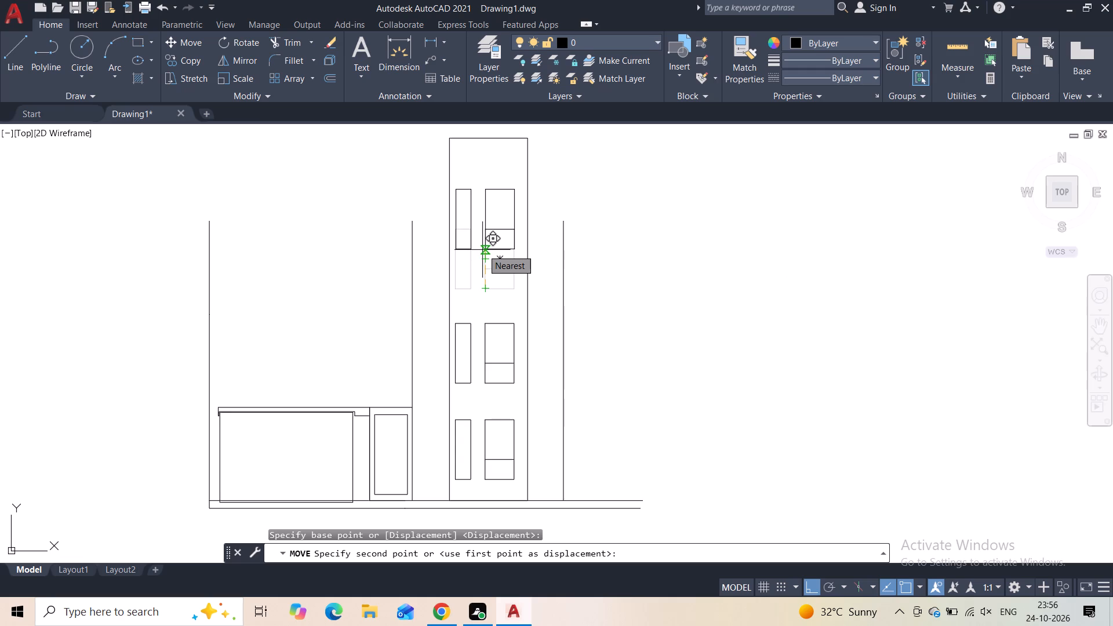
pyautogui.click(482, 255)
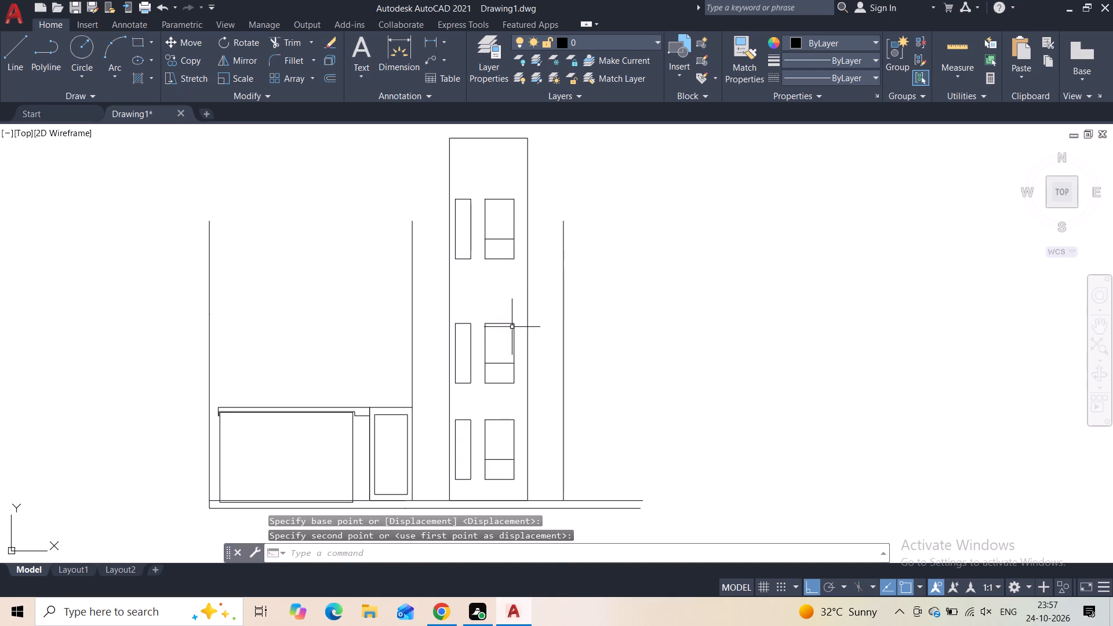
# Move the middle pair of openings with its dividing line slightly straight up, between the upper and lower pairs.
pyautogui.click(512, 314)
pyautogui.click(461, 399)
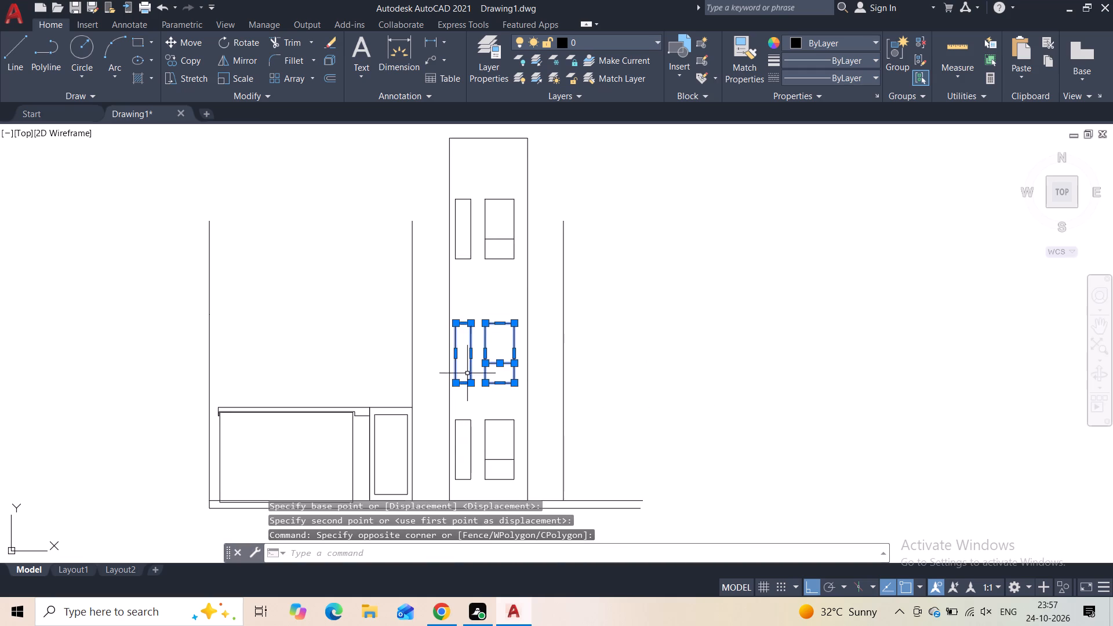
pyautogui.click(190, 48)
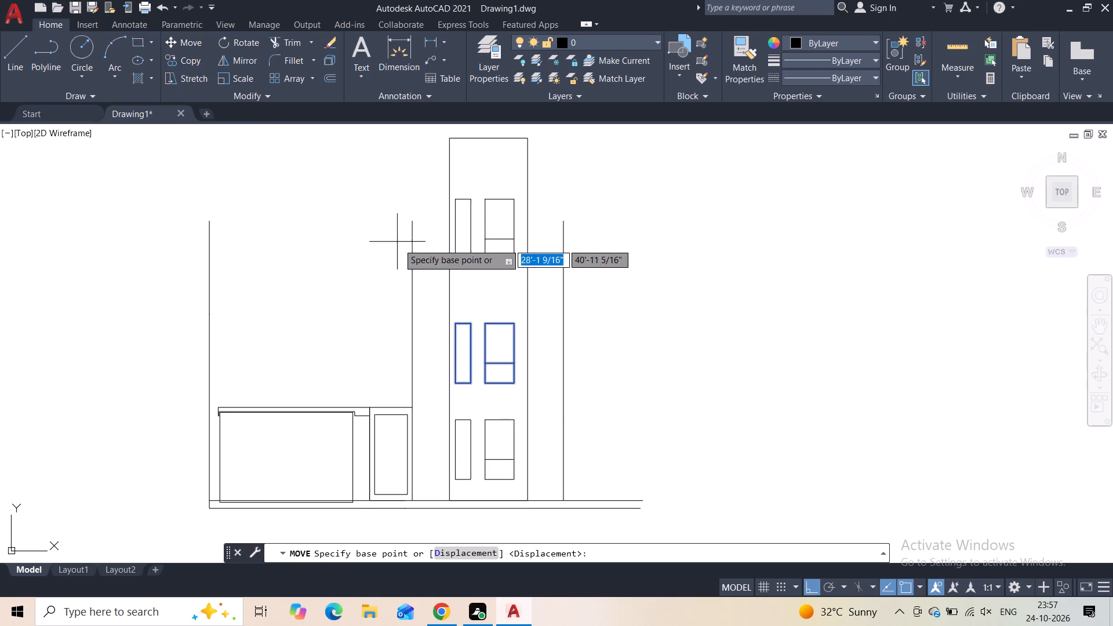
pyautogui.click(486, 326)
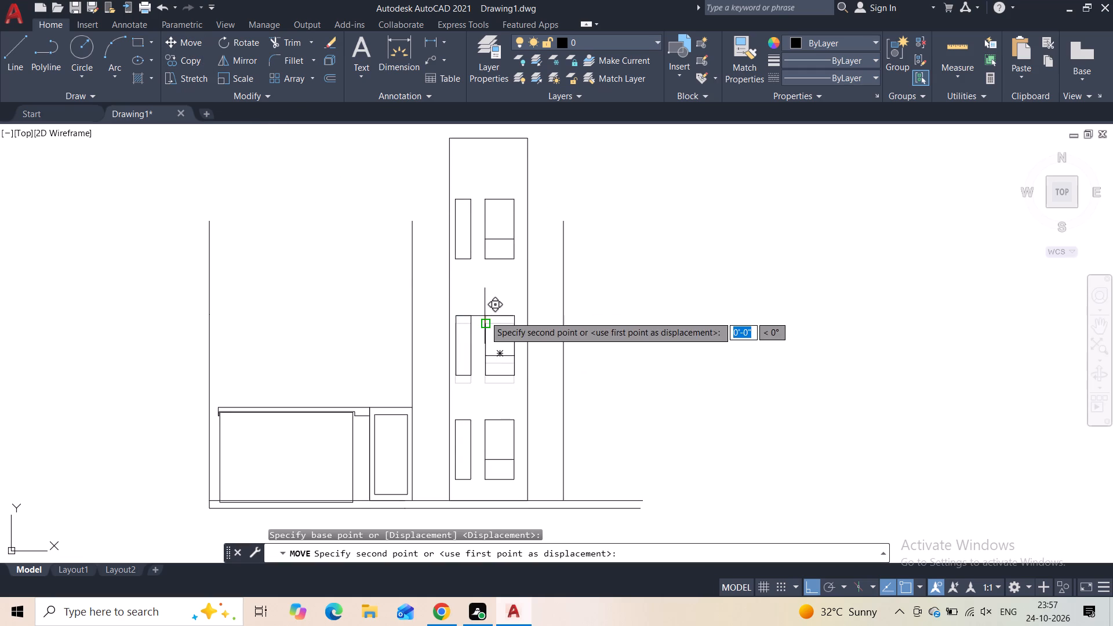
pyautogui.click(485, 314)
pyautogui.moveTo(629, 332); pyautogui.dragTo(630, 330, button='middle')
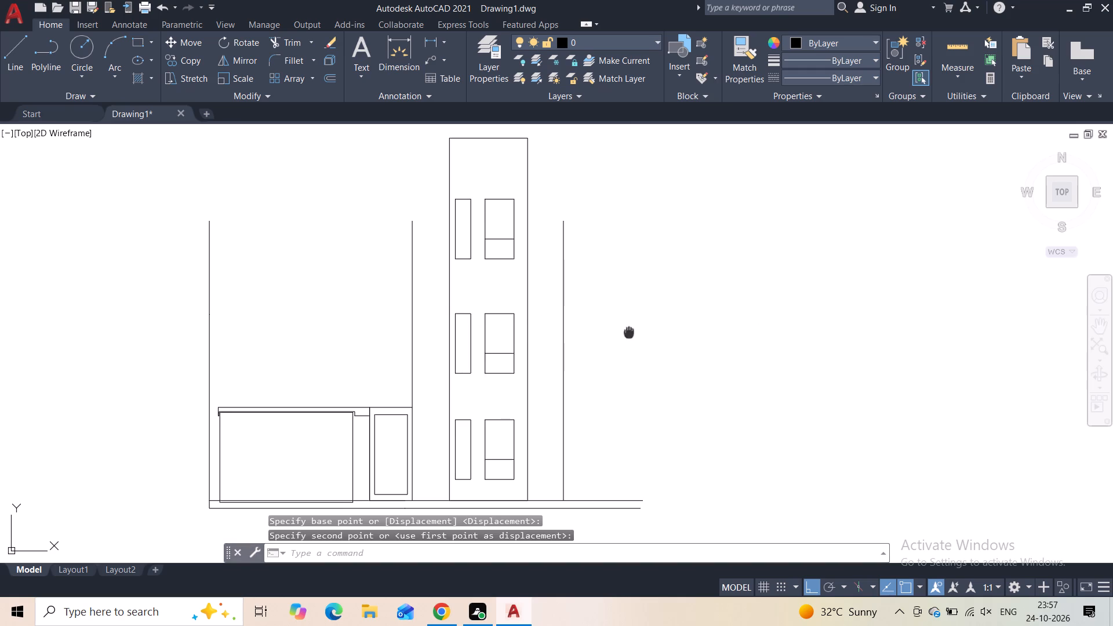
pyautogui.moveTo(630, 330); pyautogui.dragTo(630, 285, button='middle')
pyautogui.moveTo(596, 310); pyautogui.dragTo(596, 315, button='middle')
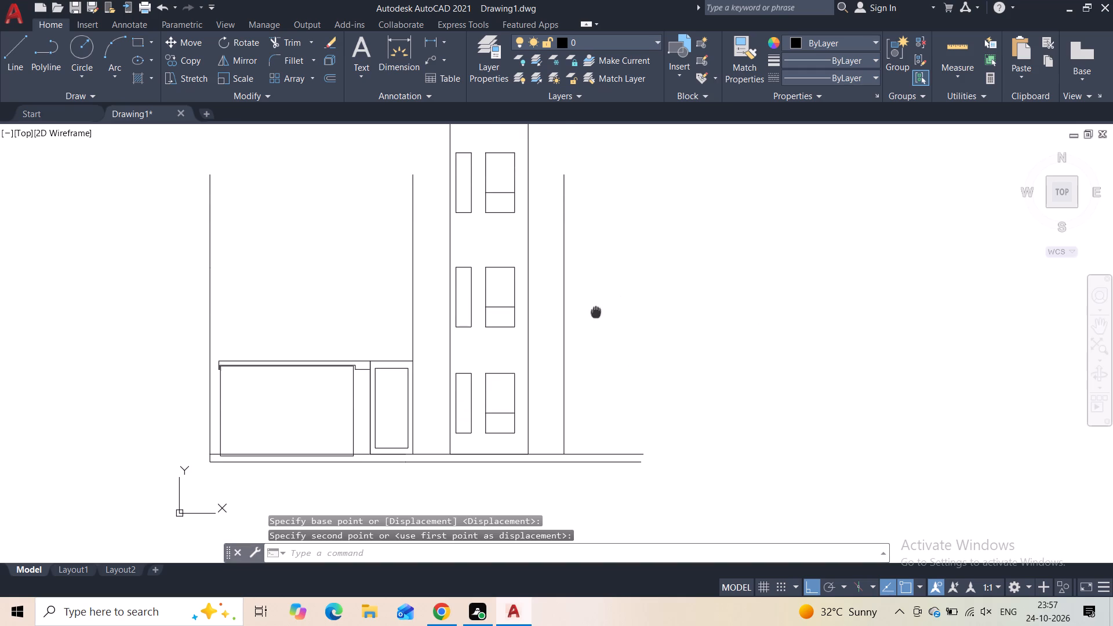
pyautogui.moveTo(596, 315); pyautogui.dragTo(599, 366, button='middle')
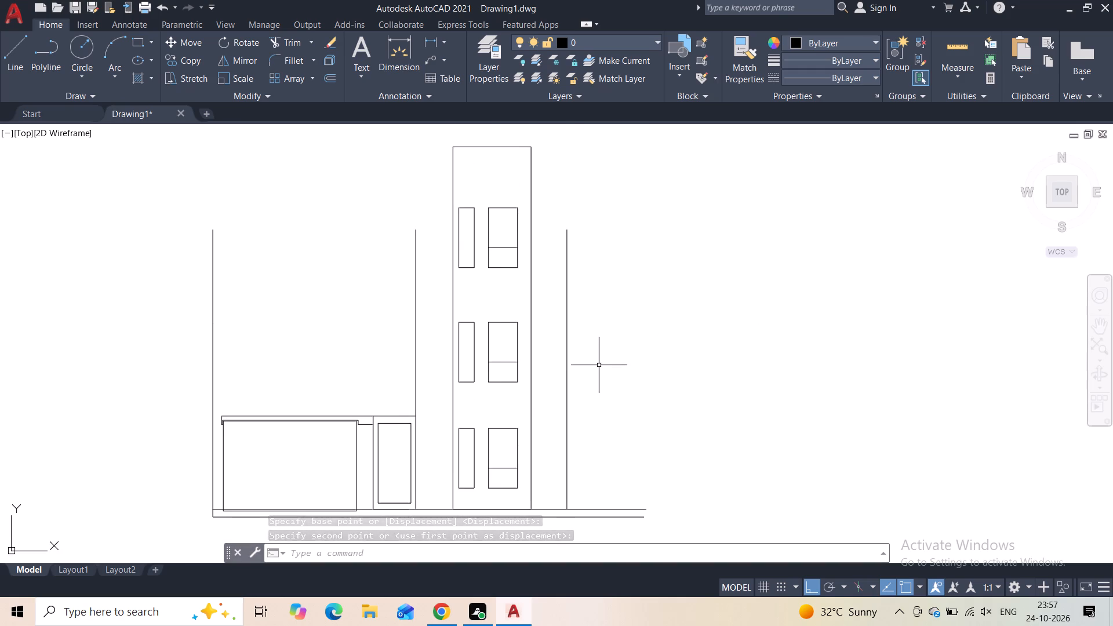
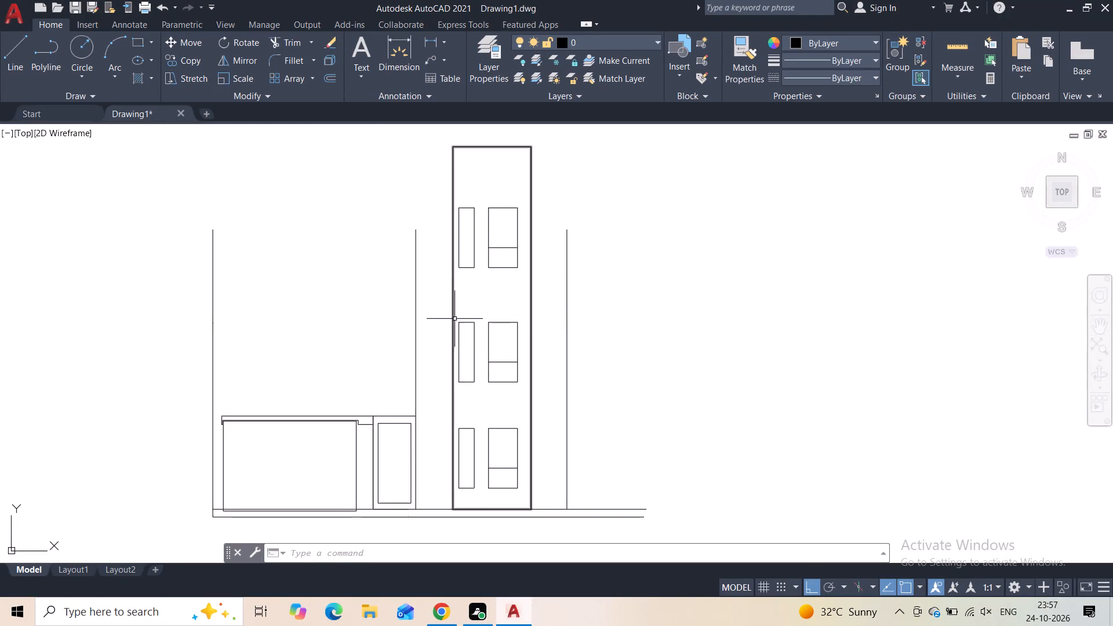
# Stretch the tall rectangle's top edge straight up again, nearly one opening's height higher.
pyautogui.moveTo(488, 187); pyautogui.dragTo(458, 337, button='middle')
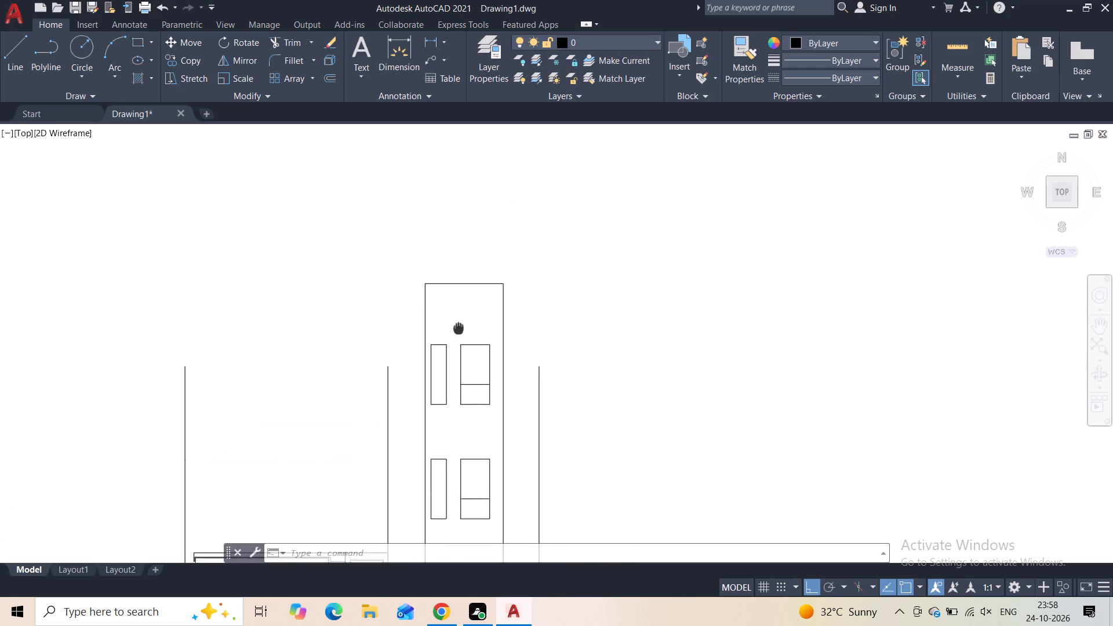
pyautogui.moveTo(458, 337); pyautogui.dragTo(458, 381, button='middle')
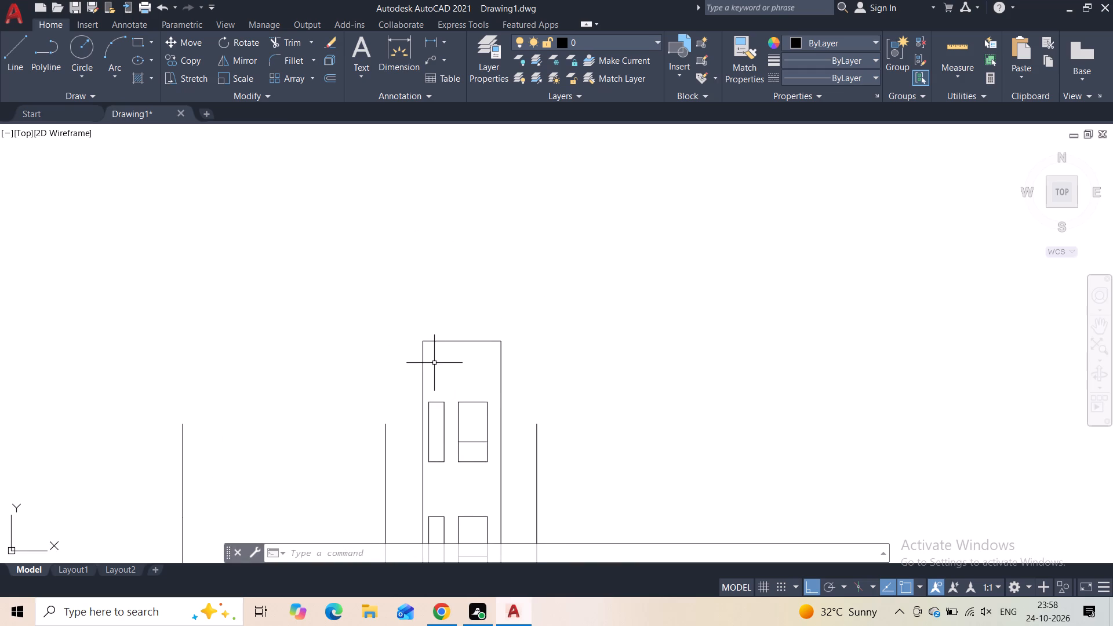
pyautogui.click(453, 340)
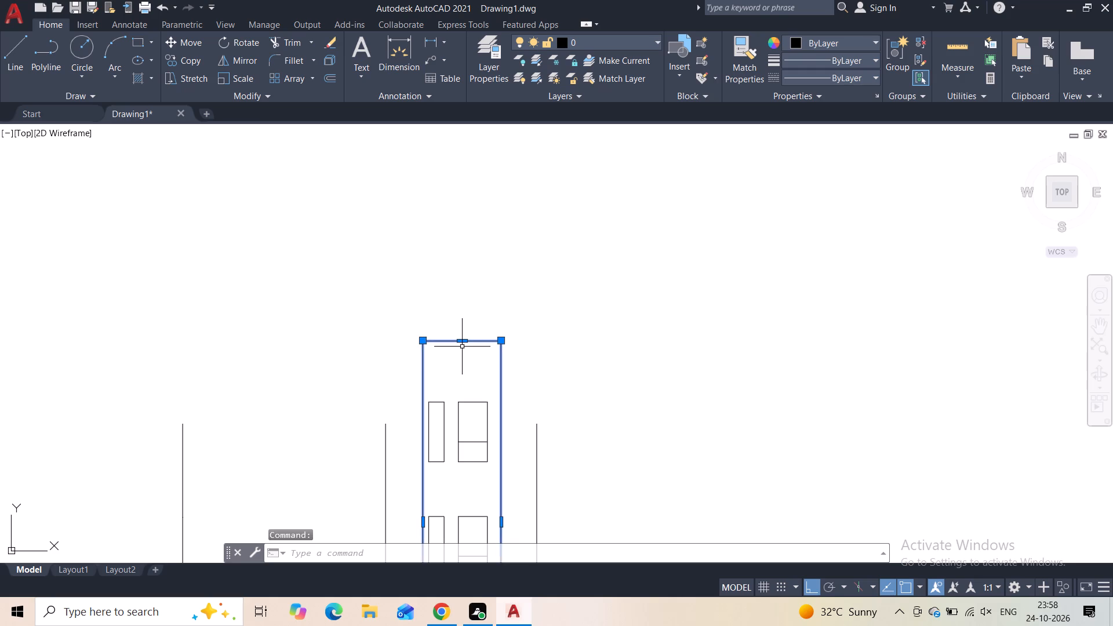
pyautogui.click(463, 339)
pyautogui.click(468, 290)
pyautogui.press('Escape')
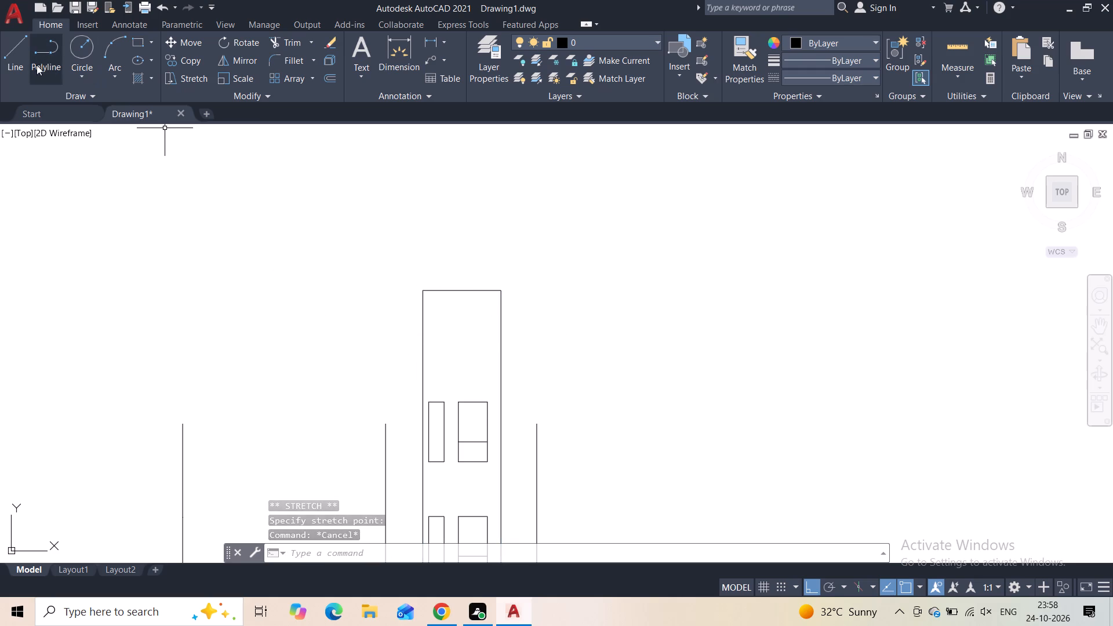
# Draw a horizontal line across the full width of the tall rectangle, a little above its topmost pair of openings.
pyautogui.click(18, 62)
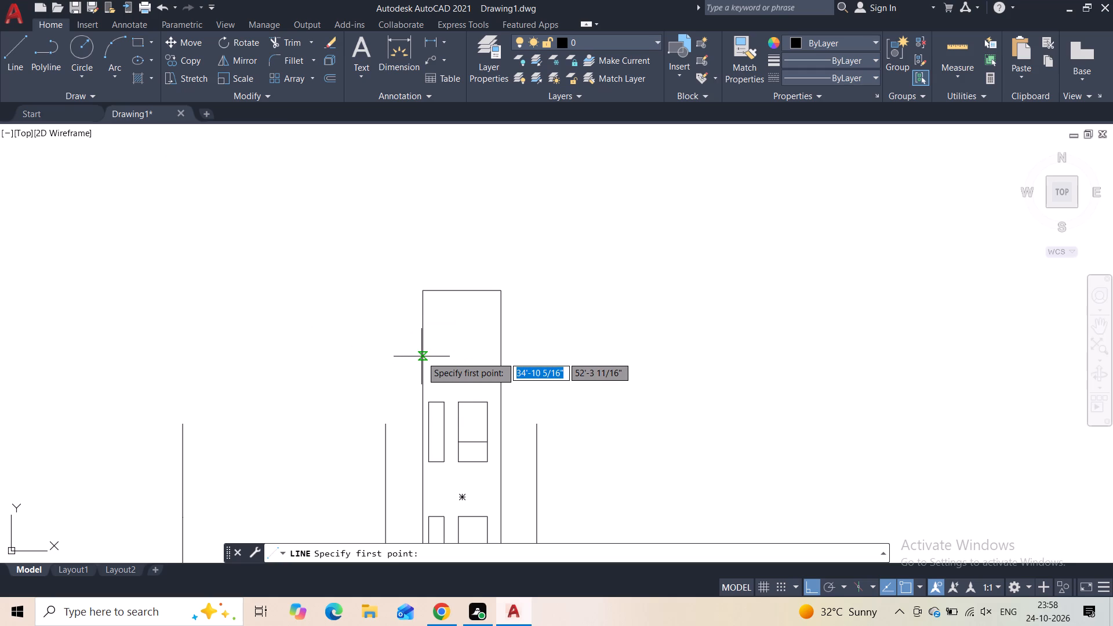
pyautogui.click(422, 362)
pyautogui.click(507, 365)
pyautogui.press('Escape')
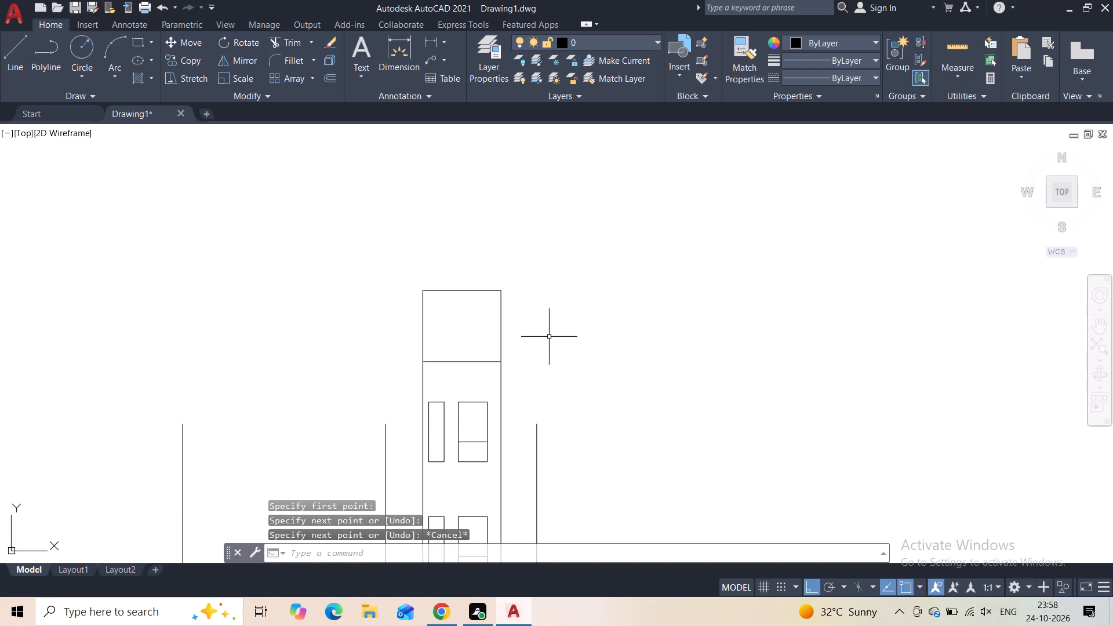
pyautogui.press('Escape')
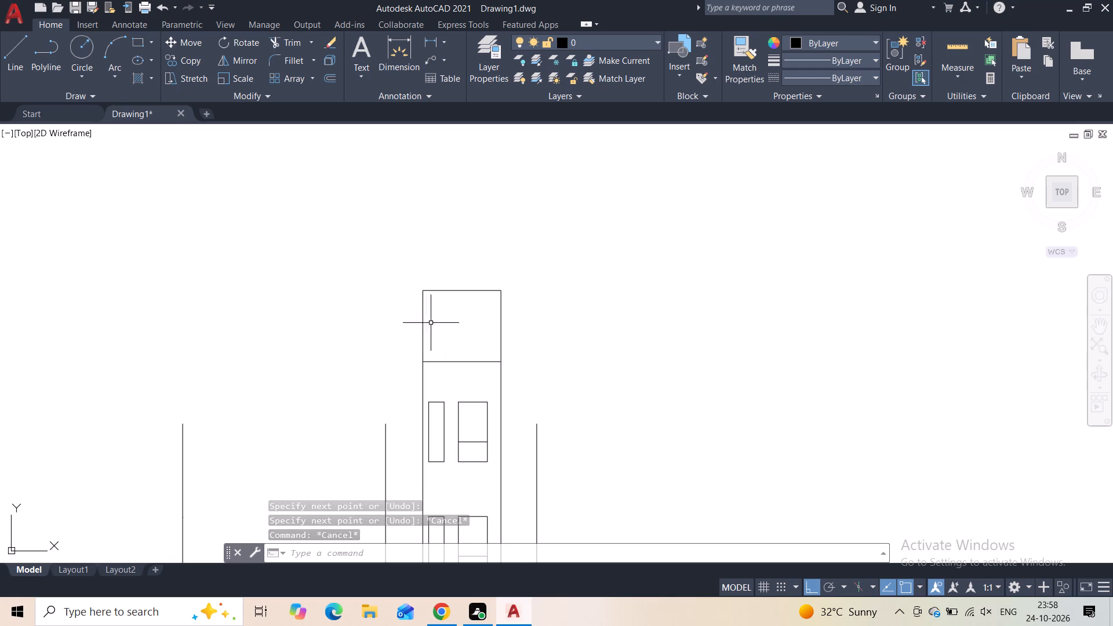
# Draw a vertical line up from the horizontal line's midpoint, ending about three-quarters of the way to the rectangle's top edge.
pyautogui.scroll(3, 452, 332)
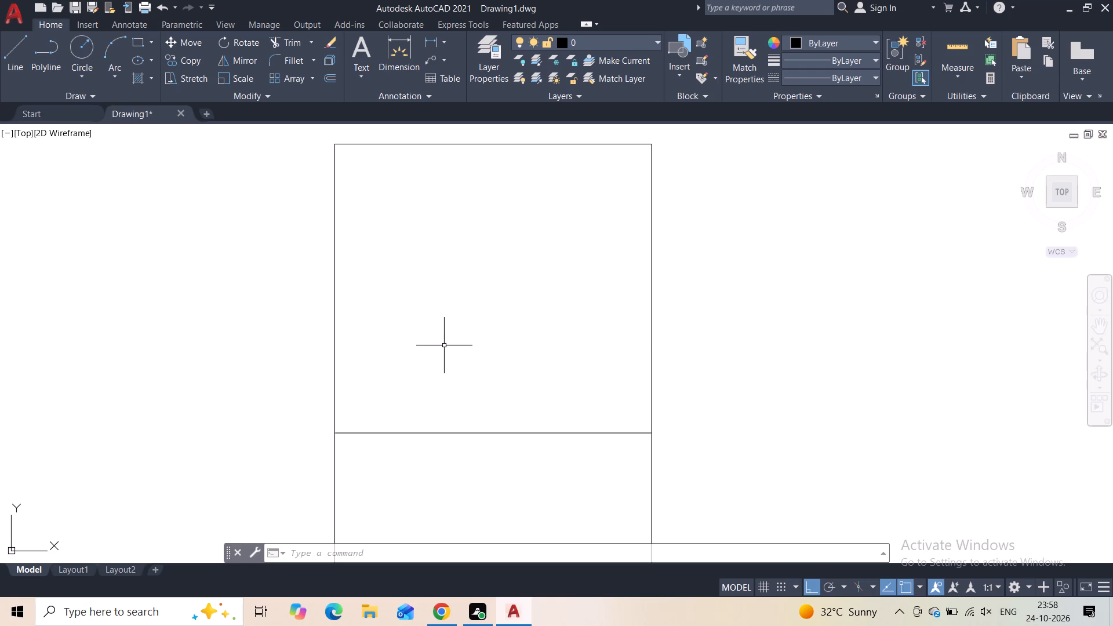
pyautogui.press('space')
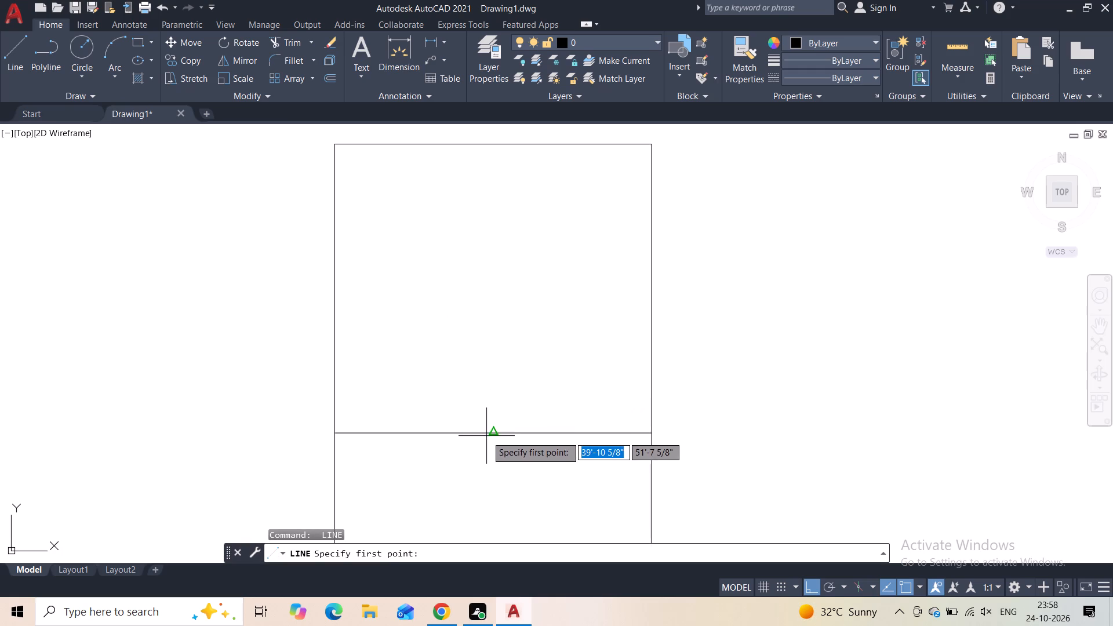
pyautogui.click(492, 437)
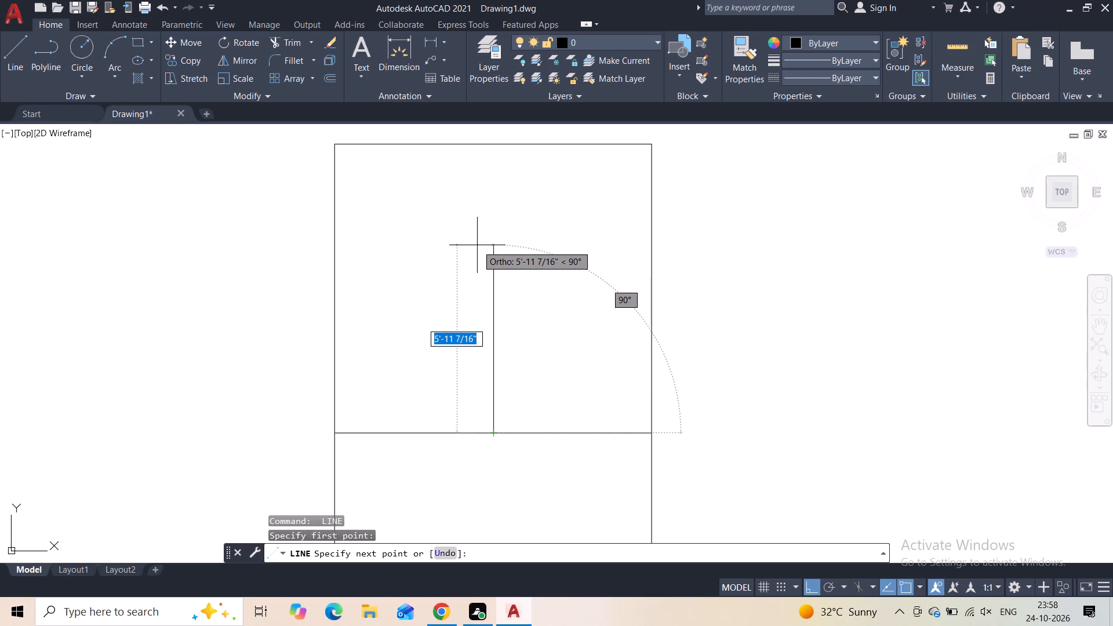
pyautogui.click(478, 208)
pyautogui.press('Escape')
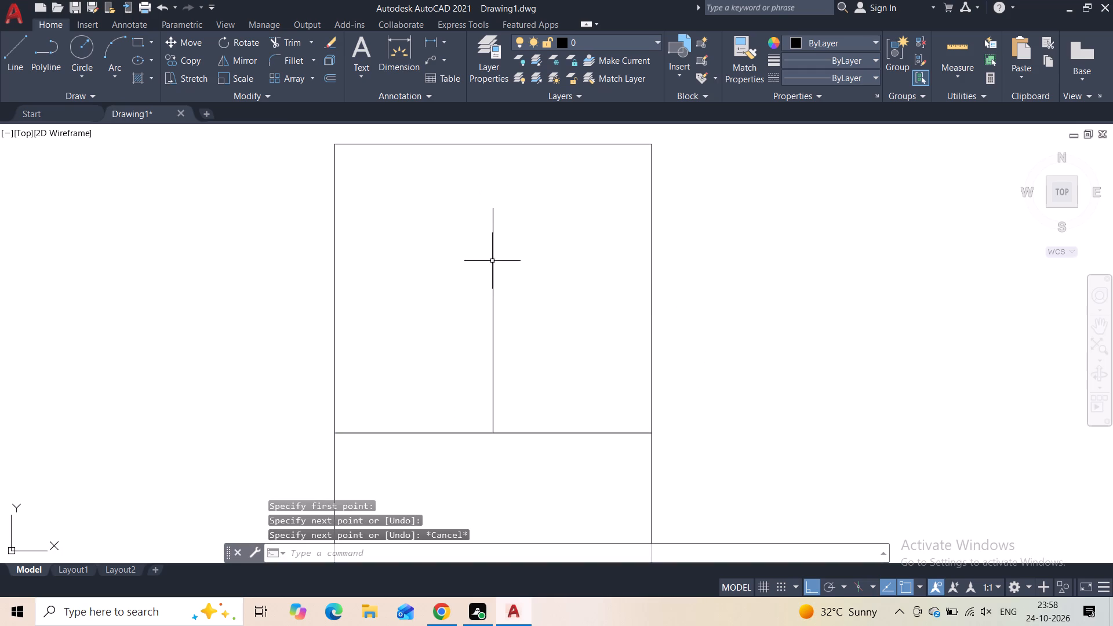
# Draw a second full-width horizontal line just above the first one, crossing the vertical centre line.
pyautogui.click(25, 61)
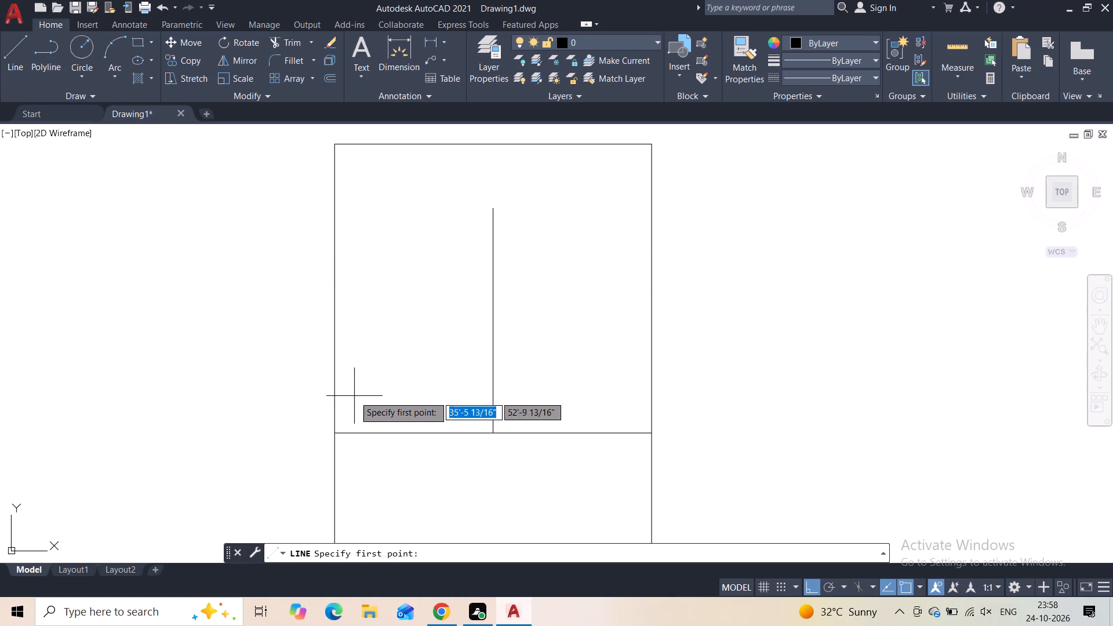
pyautogui.click(332, 403)
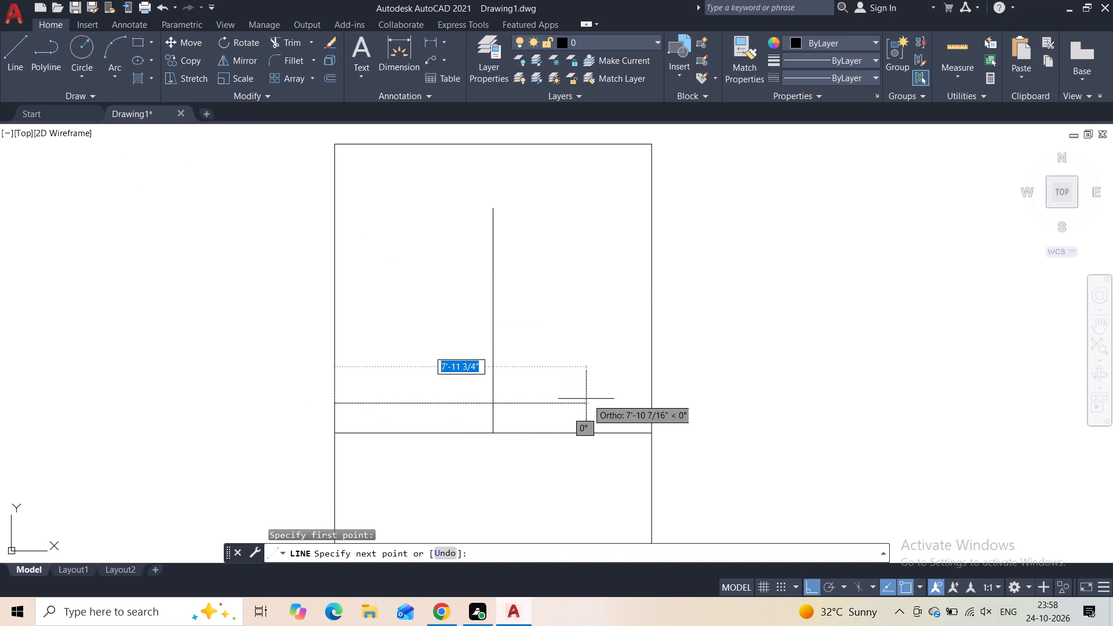
pyautogui.click(653, 403)
pyautogui.press('Escape')
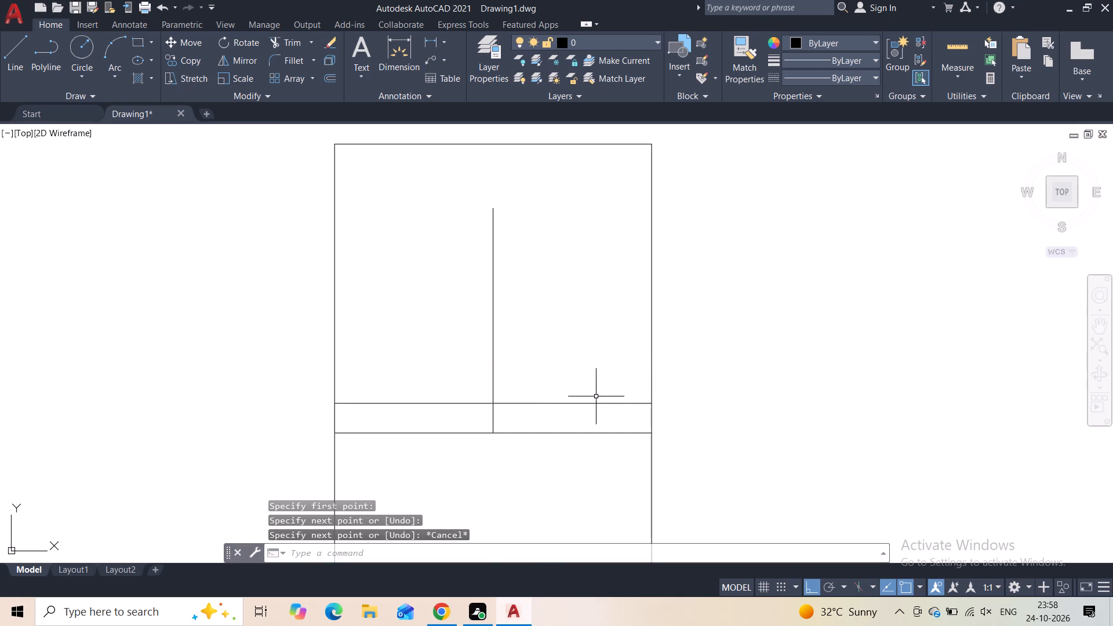
# Copy the upper horizontal line straight up six times at roughly even spacing, with the topmost copy about 5' above it.
pyautogui.click(595, 399)
pyautogui.click(584, 418)
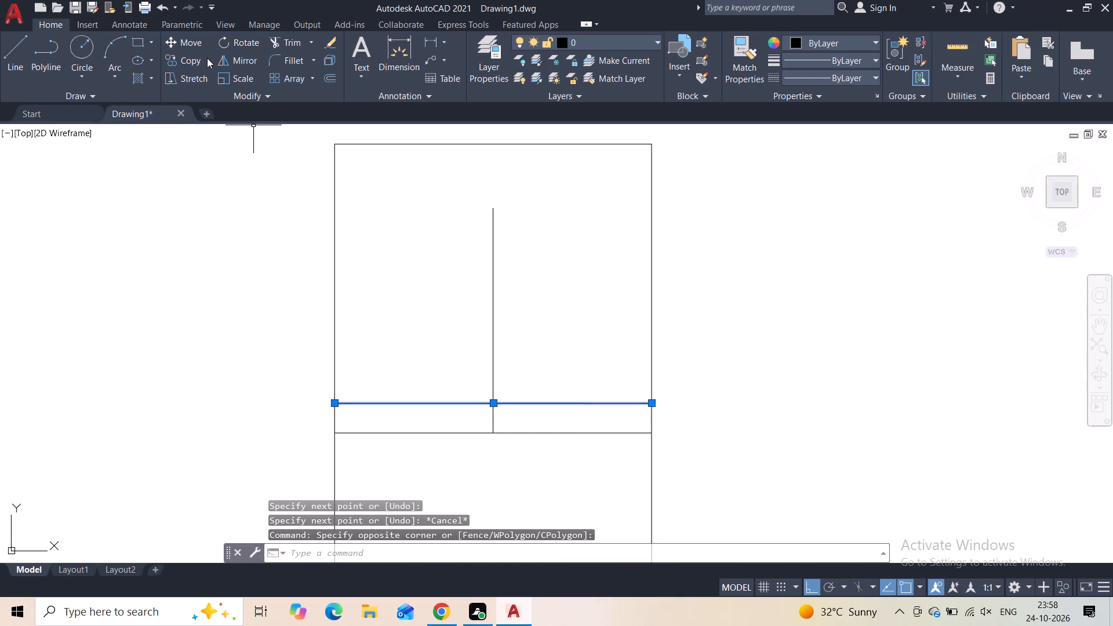
pyautogui.click(197, 64)
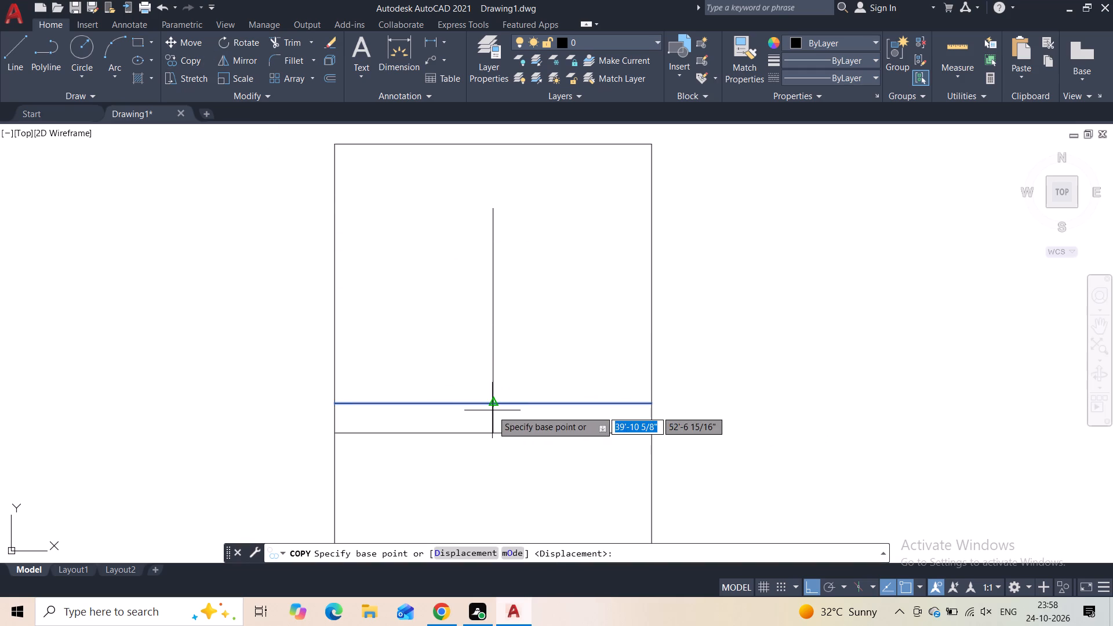
pyautogui.click(492, 410)
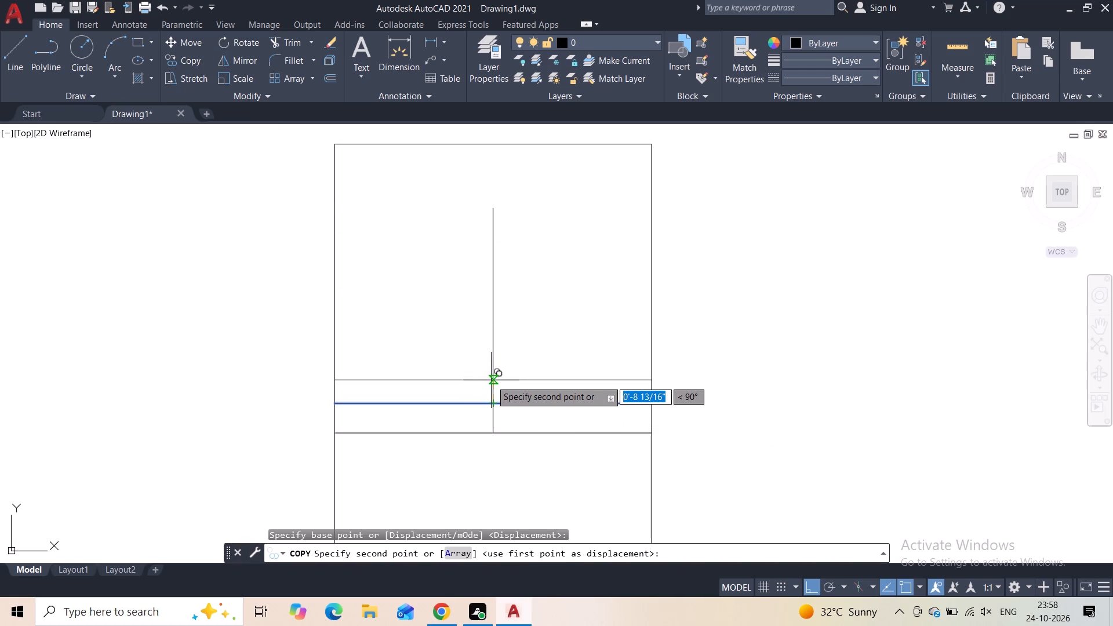
pyautogui.click(491, 380)
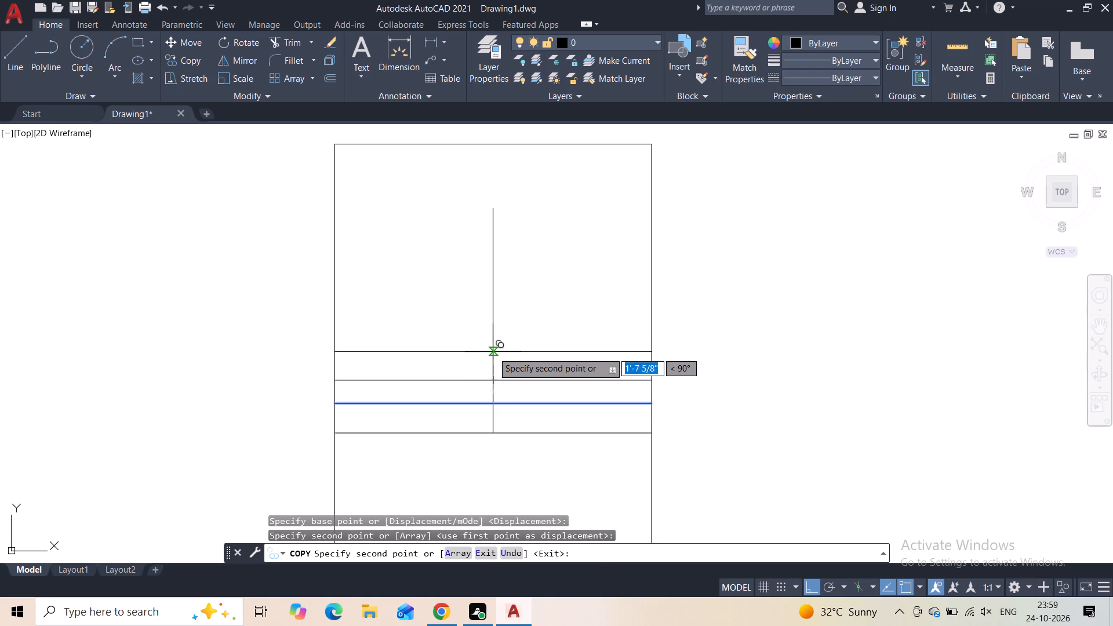
pyautogui.click(493, 352)
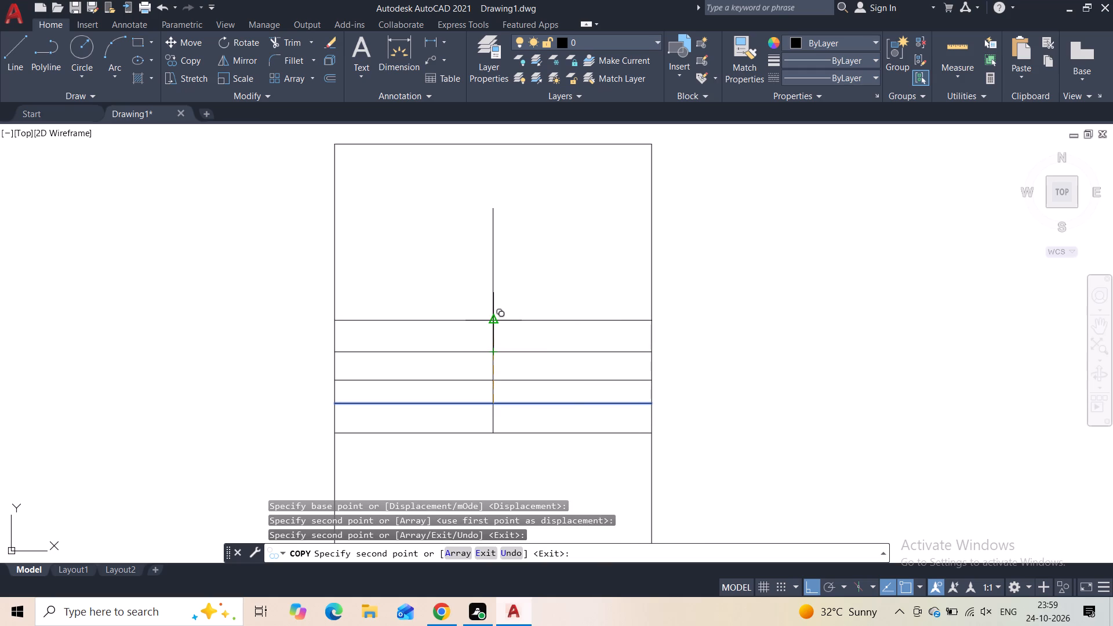
pyautogui.click(493, 327)
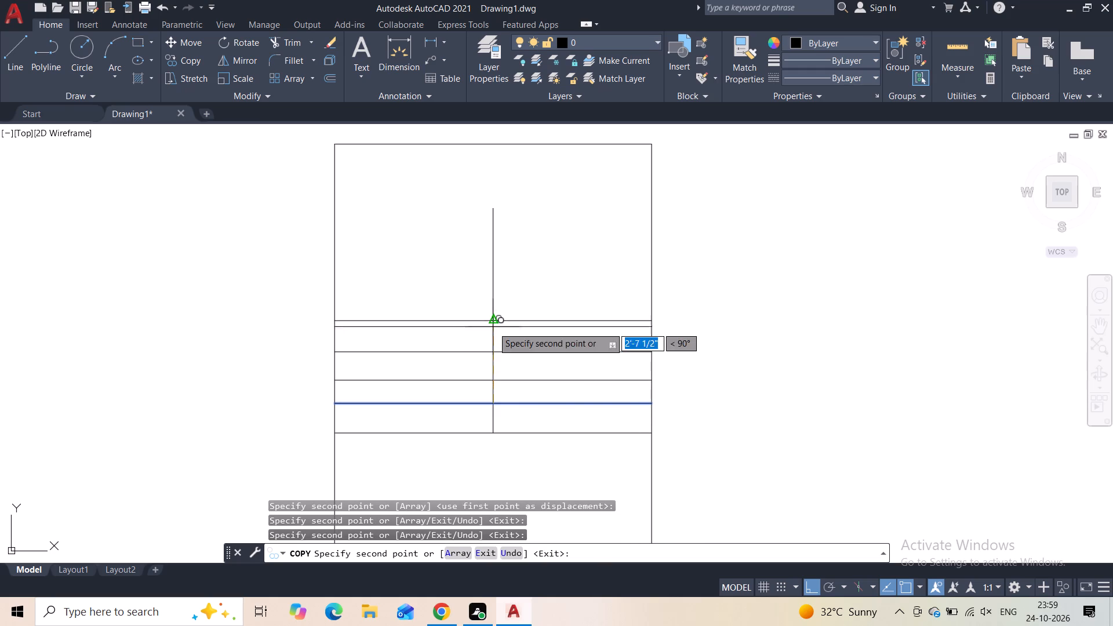
pyautogui.click(493, 292)
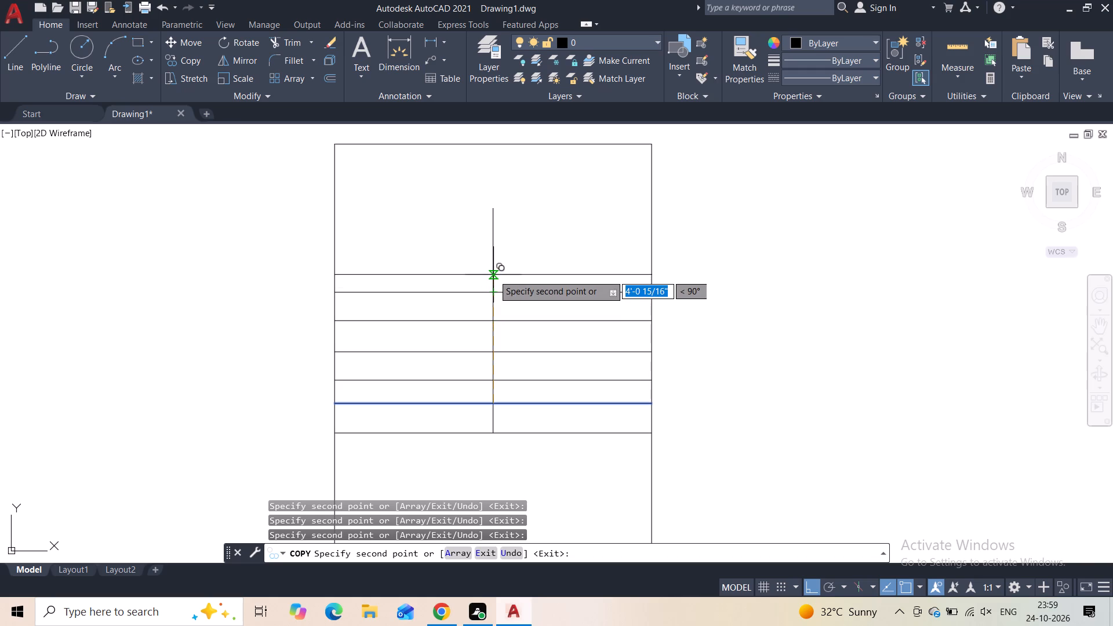
pyautogui.click(496, 269)
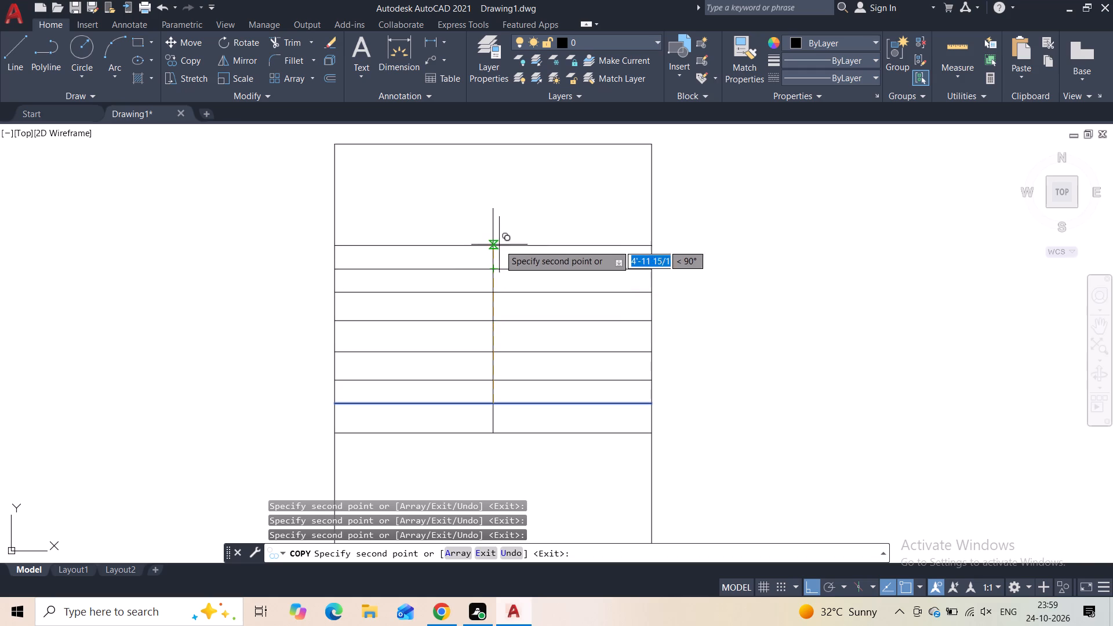
pyautogui.click(499, 243)
pyautogui.press('Escape')
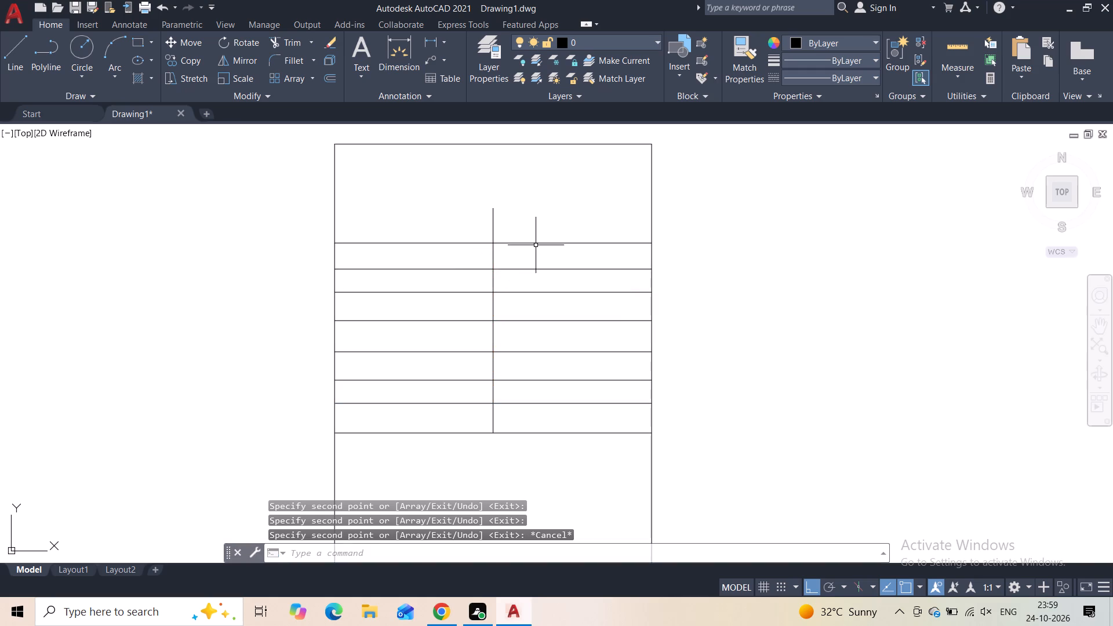
# Trim away the rectangle's top edge, its side edges and the centre line's end above the topmost horizontal line.
pyautogui.scroll(-1, 550, 249)
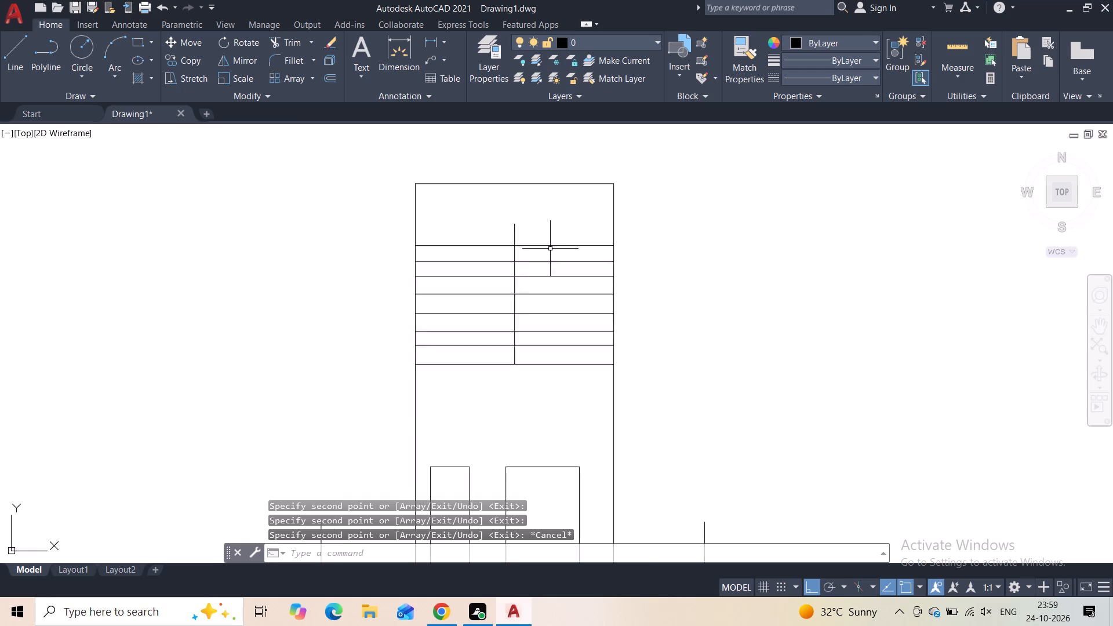
pyautogui.scroll(-2, 550, 249)
pyautogui.scroll(1, 543, 249)
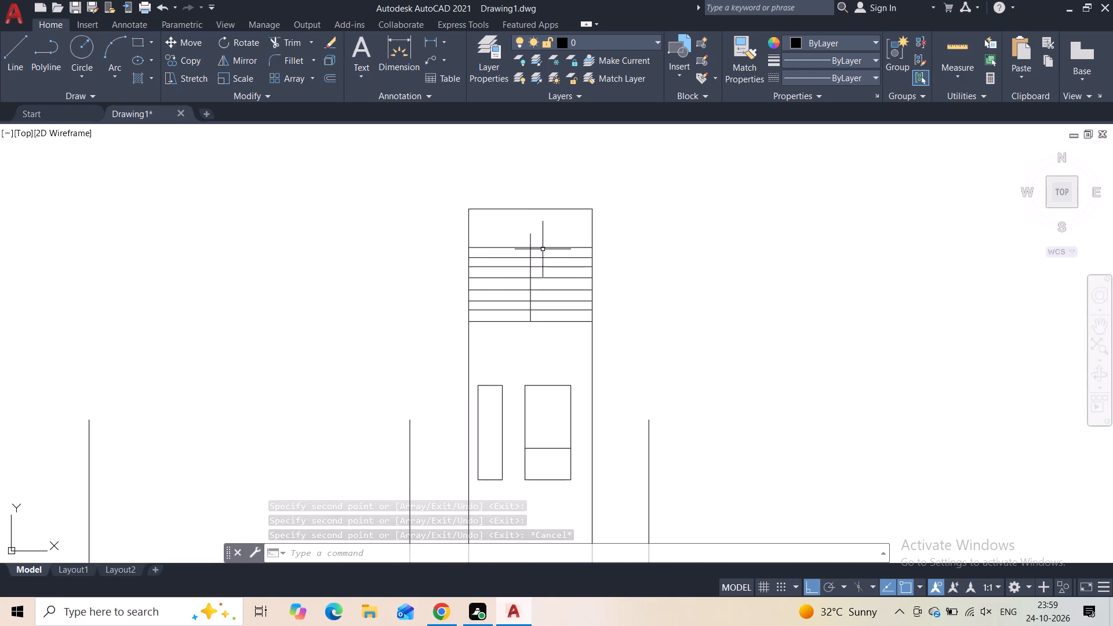
pyautogui.click(279, 39)
pyautogui.moveTo(521, 192); pyautogui.dragTo(496, 235)
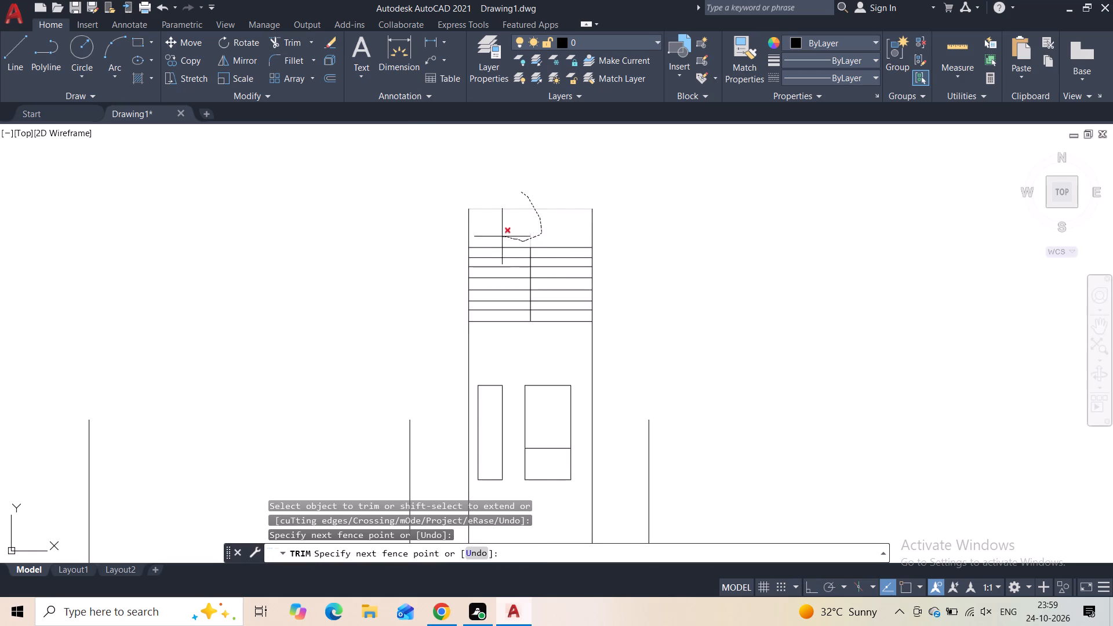
pyautogui.moveTo(496, 235); pyautogui.dragTo(676, 228)
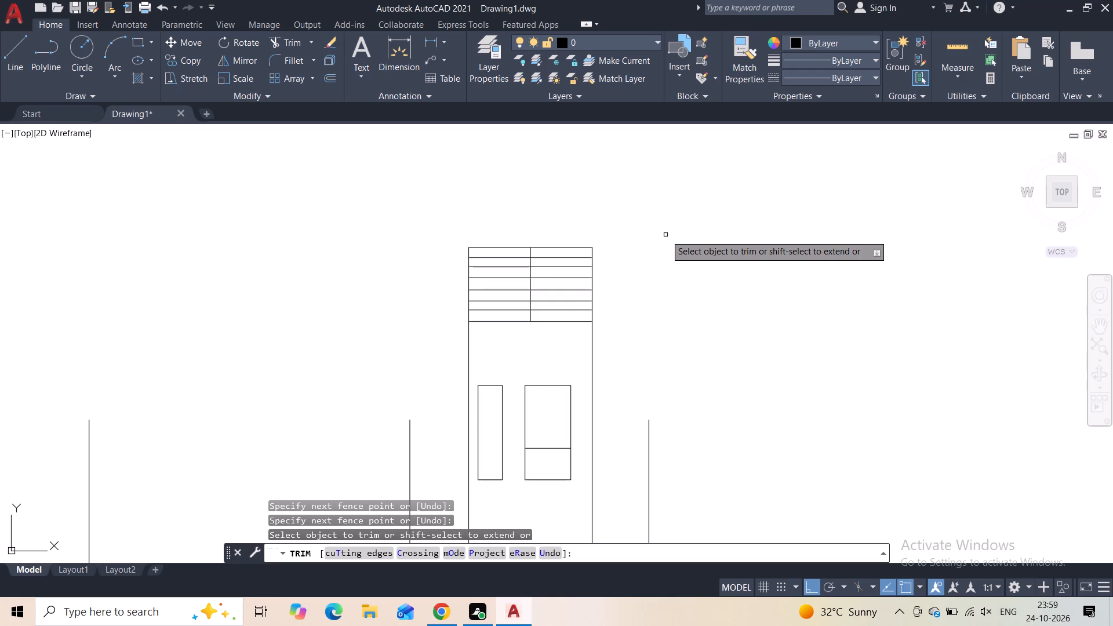
pyautogui.press('Escape')
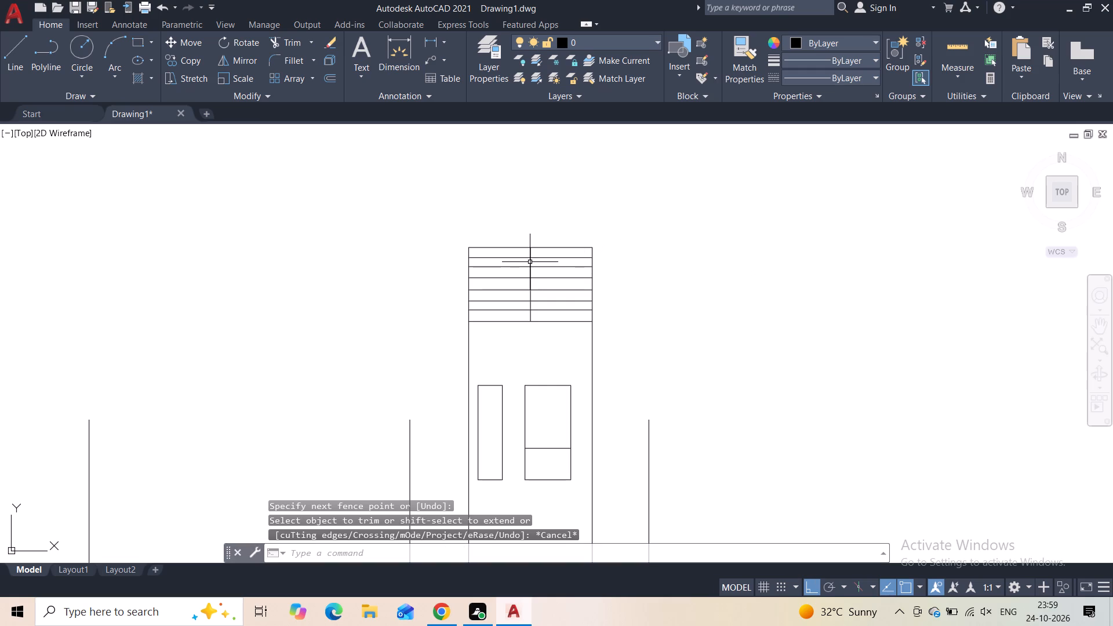
# Draw a short vertical line, about 6" tall, upward from each end of the tower's topmost horizontal line.
pyautogui.moveTo(557, 339); pyautogui.dragTo(557, 383, button='middle')
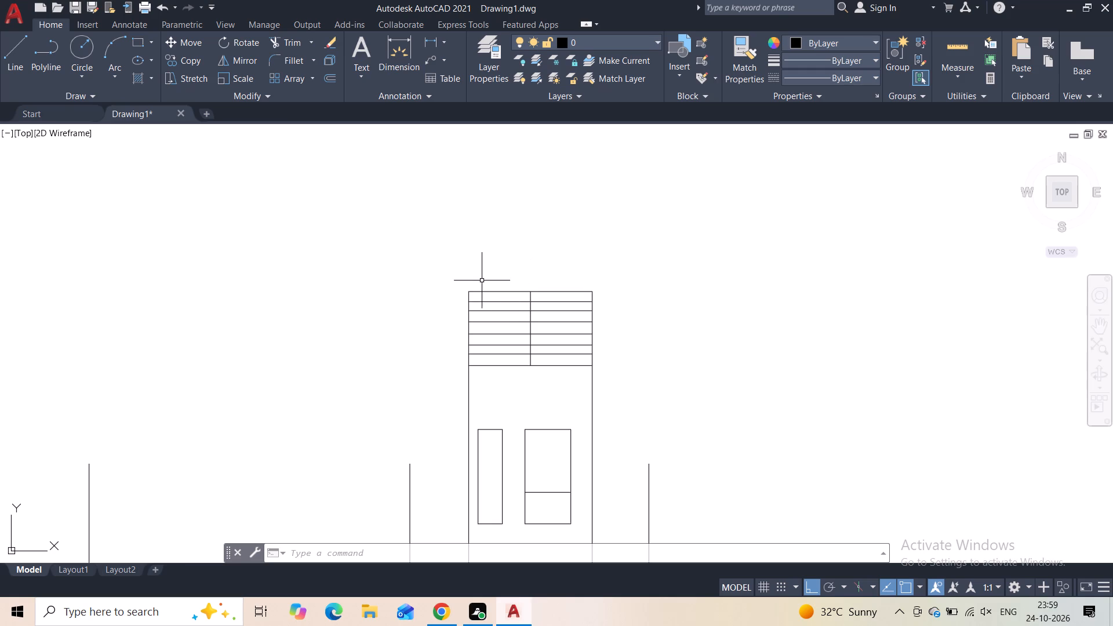
pyautogui.scroll(-2, 510, 398)
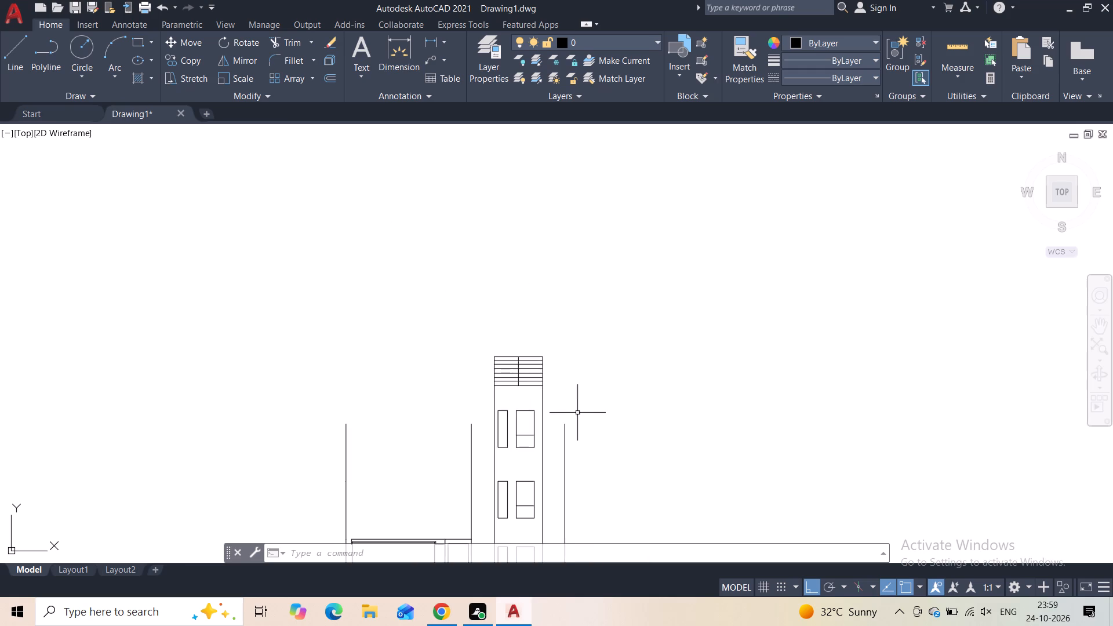
pyautogui.moveTo(586, 421); pyautogui.dragTo(583, 339, button='middle')
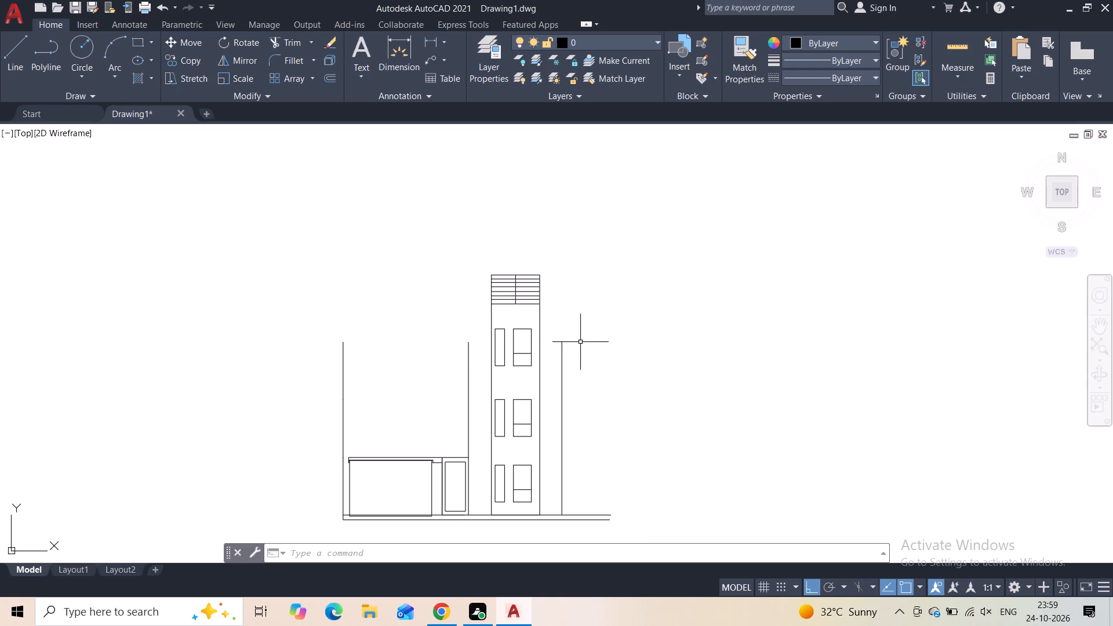
pyautogui.scroll(3, 523, 293)
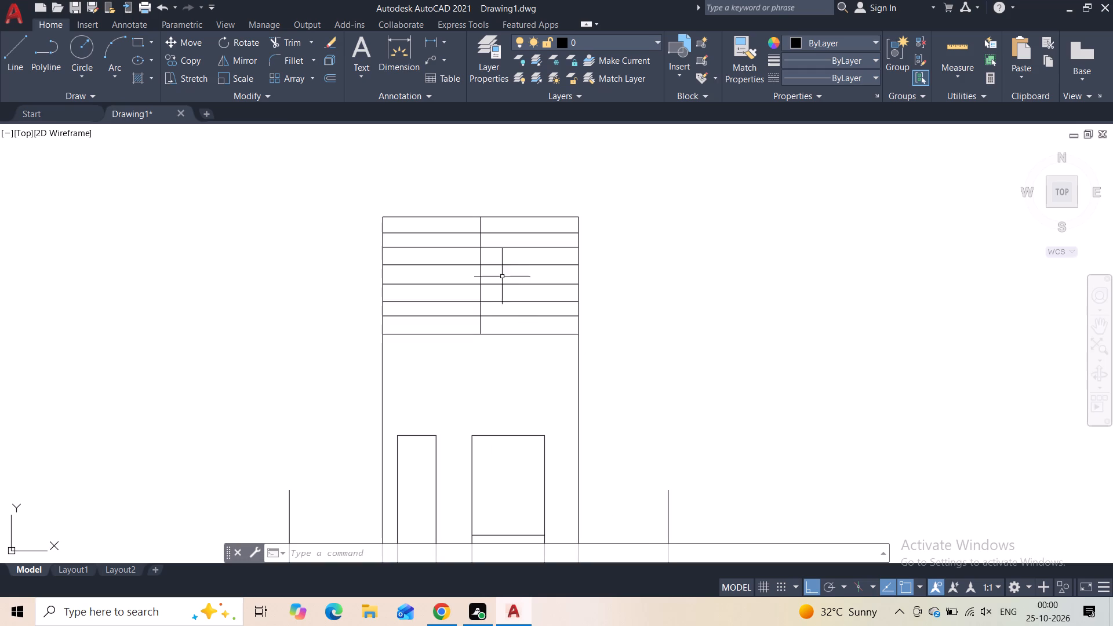
pyautogui.moveTo(437, 185); pyautogui.dragTo(438, 234, button='middle')
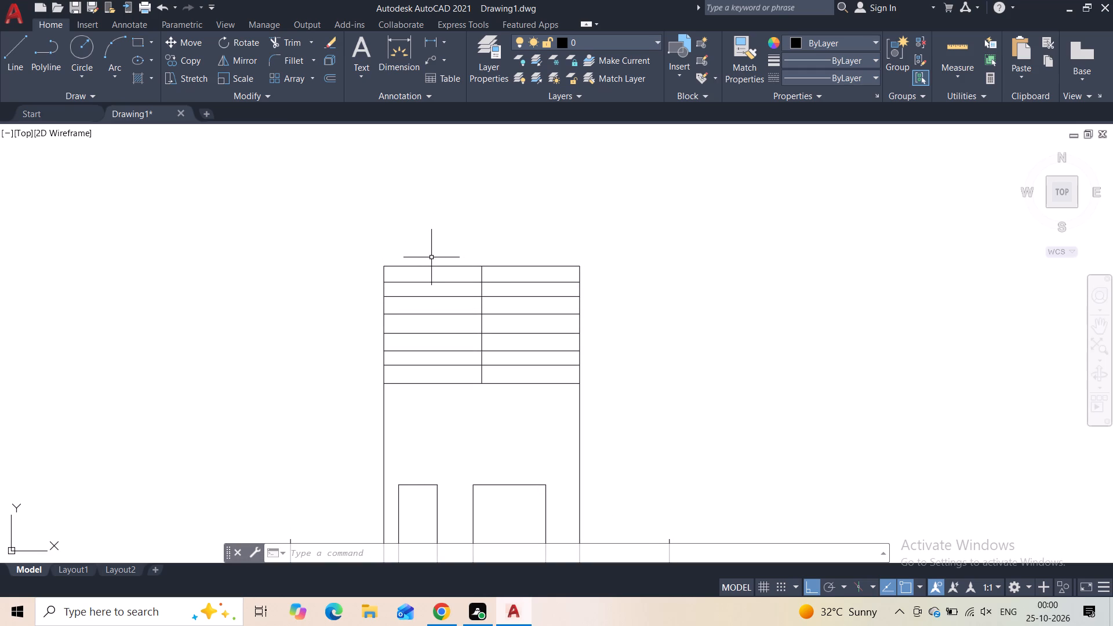
pyautogui.press('space')
pyautogui.press('Escape')
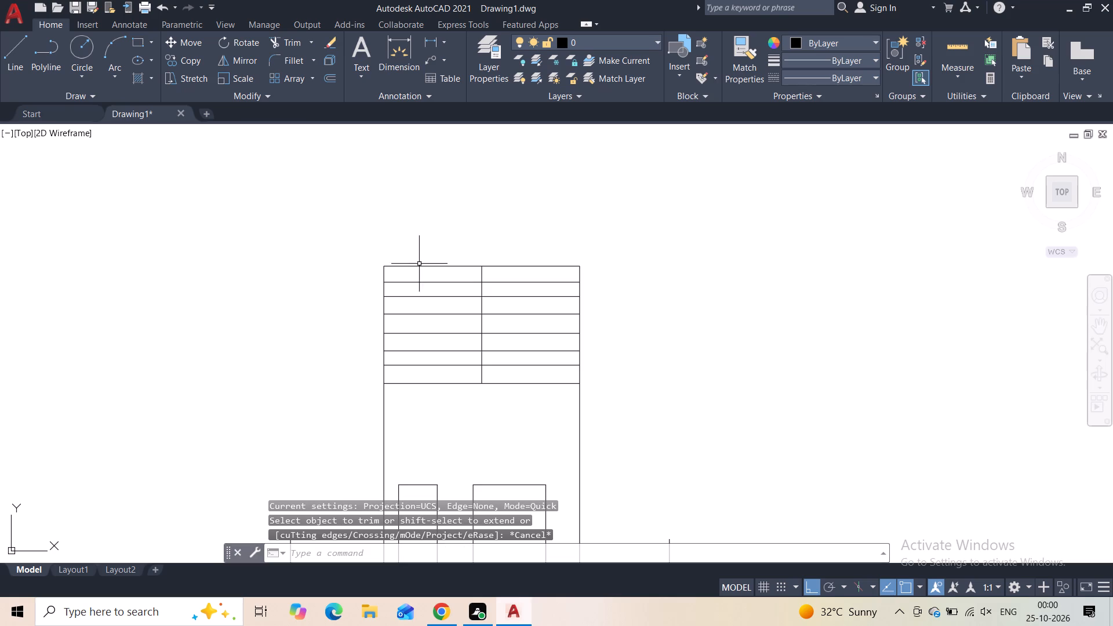
pyautogui.click(14, 59)
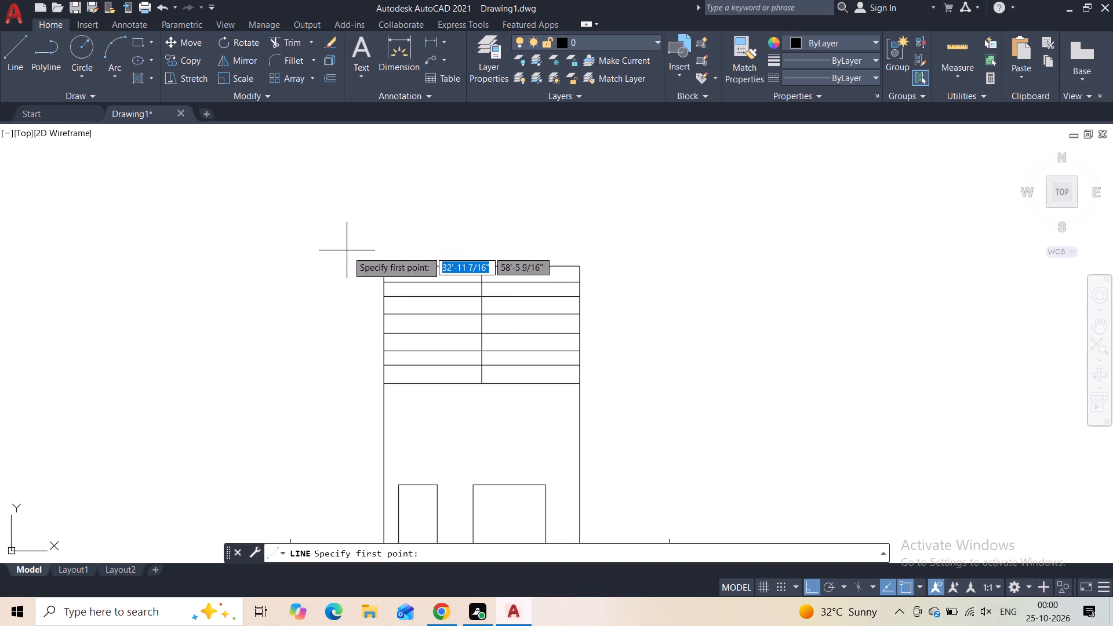
pyautogui.click(385, 270)
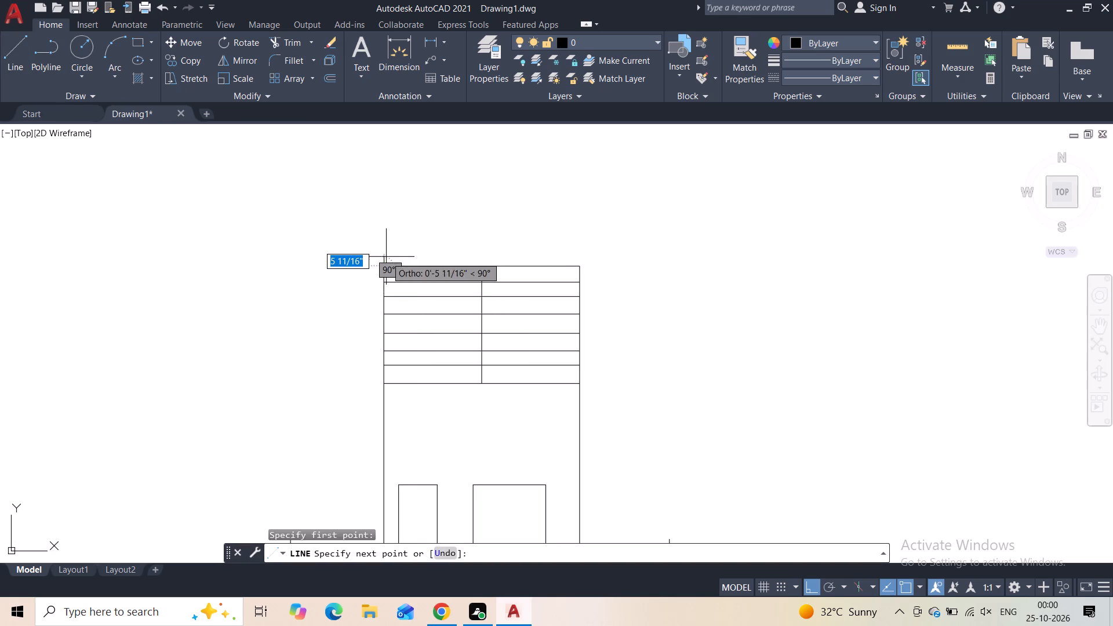
pyautogui.click(386, 257)
pyautogui.press('Escape')
pyautogui.press('space')
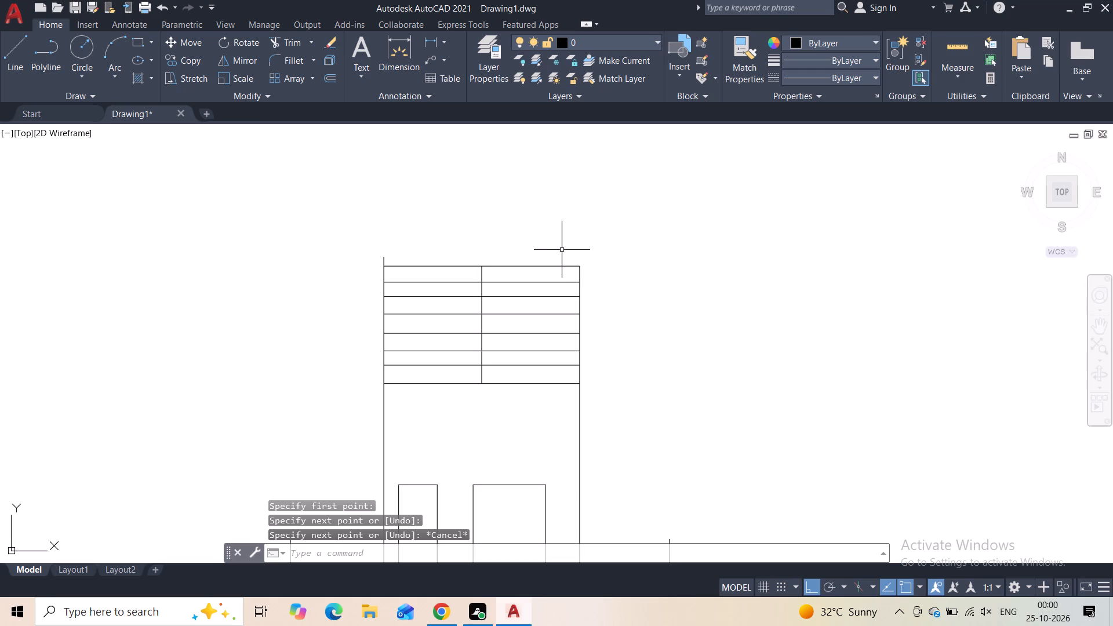
pyautogui.click(578, 264)
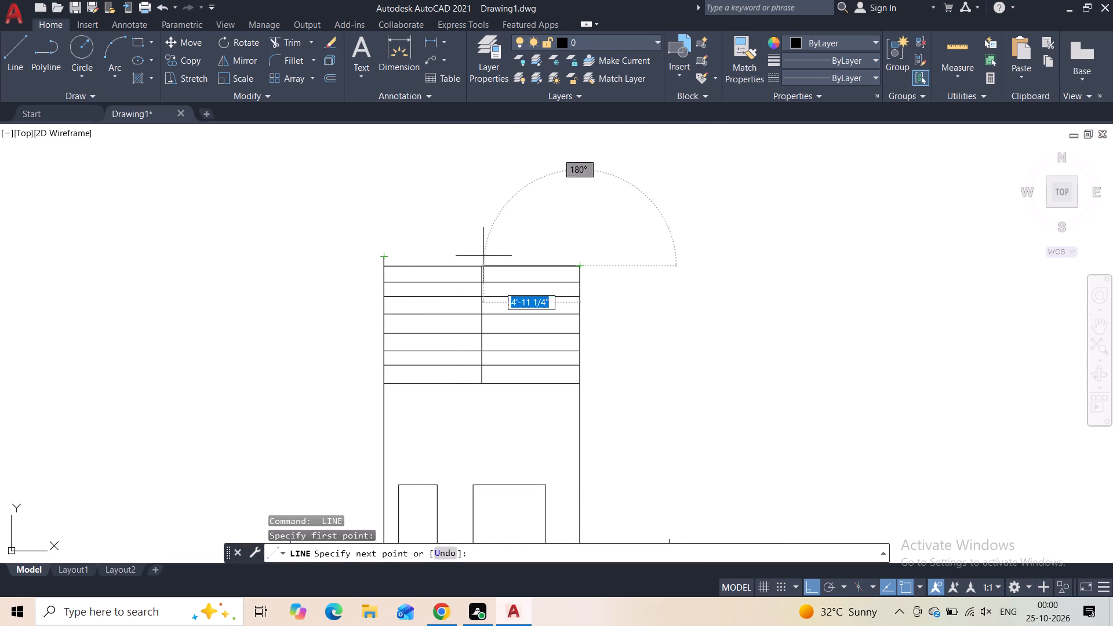
pyautogui.click(579, 256)
pyautogui.press('Escape')
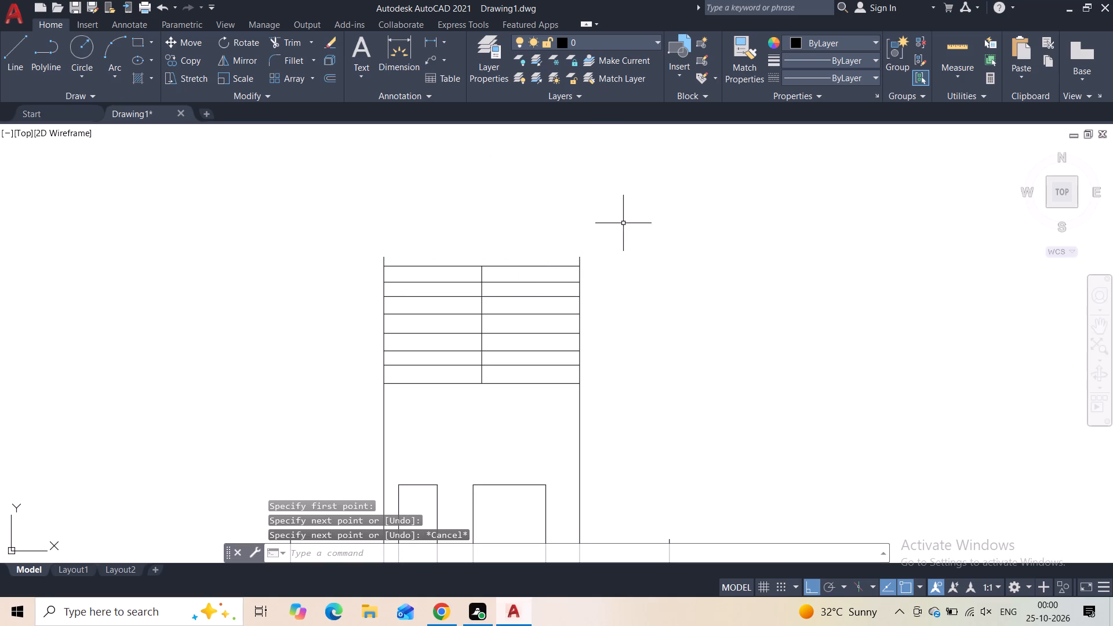
# Draw a vertical line up from the top of the wall line right of the tower, level with the tower sides' top ends.
pyautogui.scroll(-1, 631, 243)
pyautogui.scroll(-1, 627, 291)
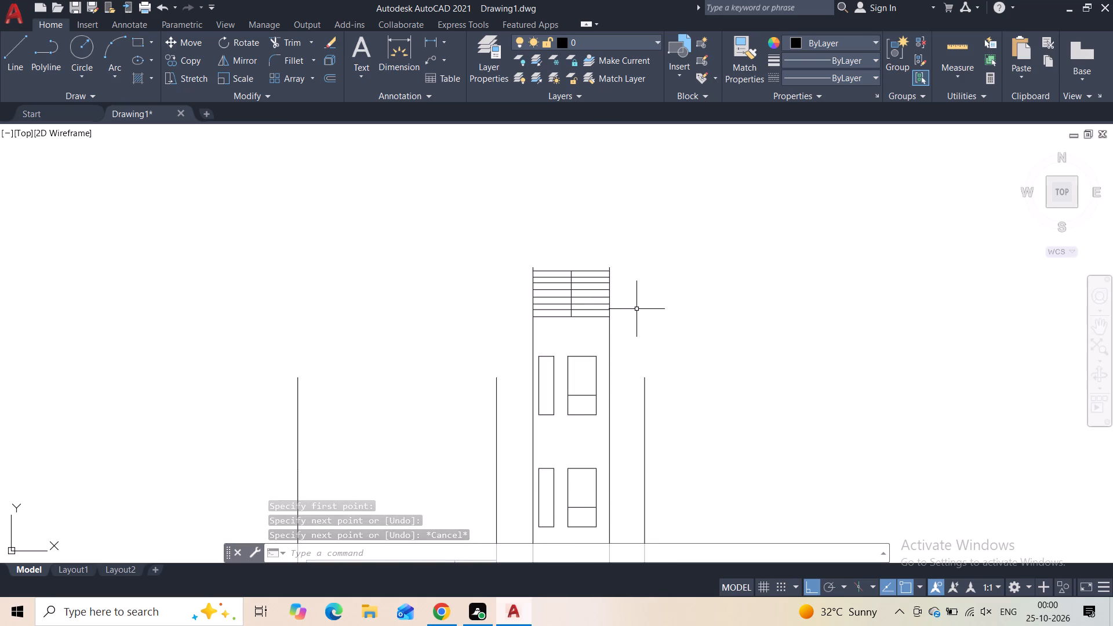
pyautogui.moveTo(516, 346); pyautogui.dragTo(518, 310, button='middle')
pyautogui.scroll(-1, 516, 346)
pyautogui.press('space')
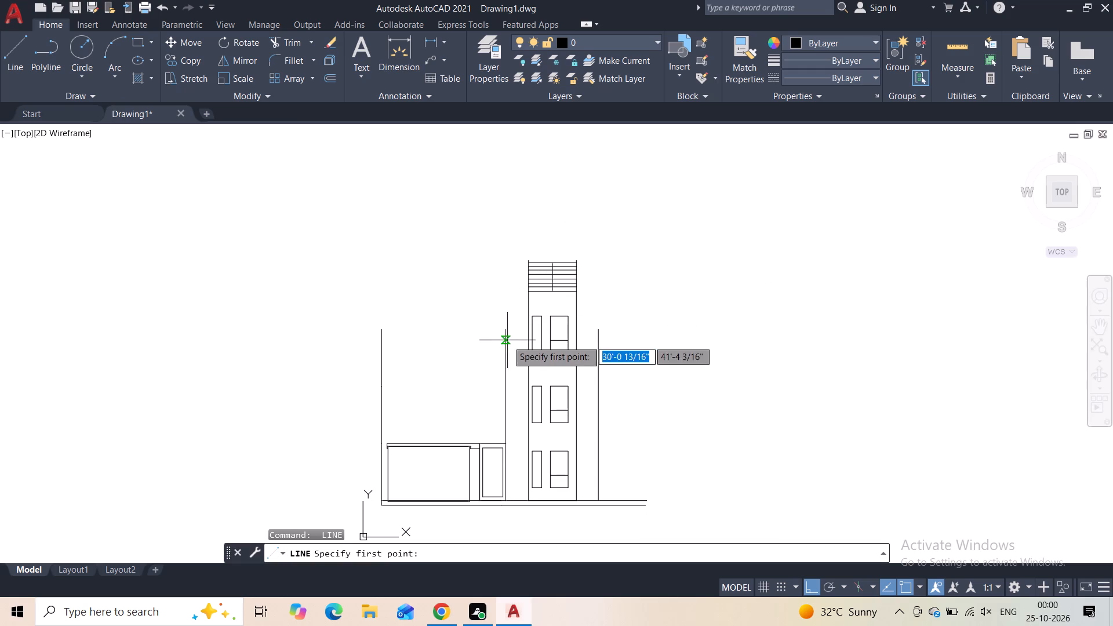
pyautogui.click(595, 333)
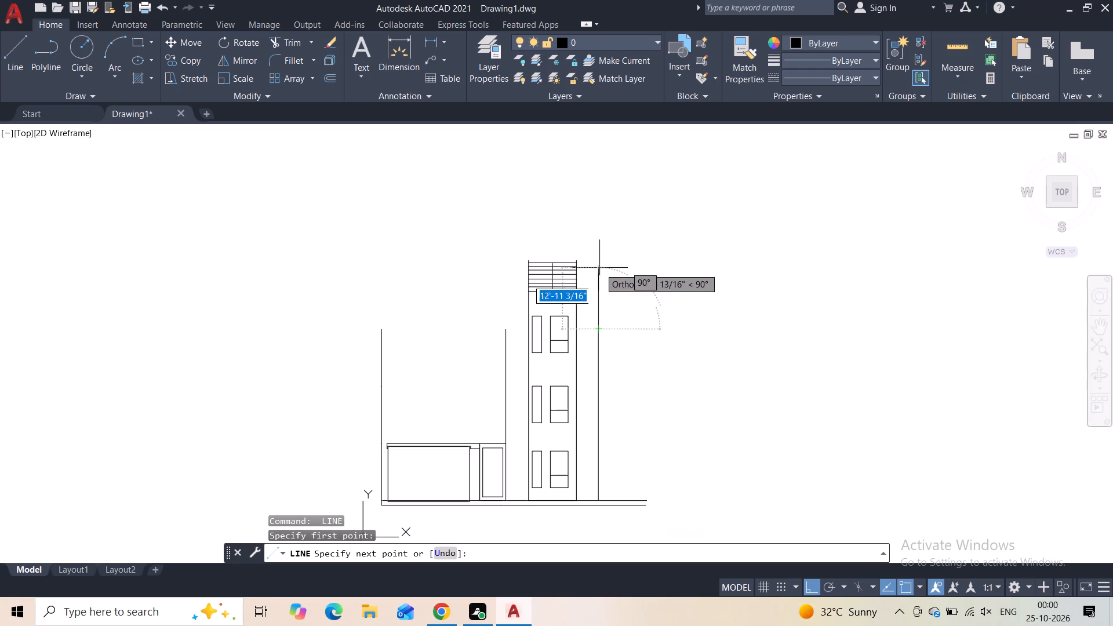
pyautogui.scroll(3, 596, 259)
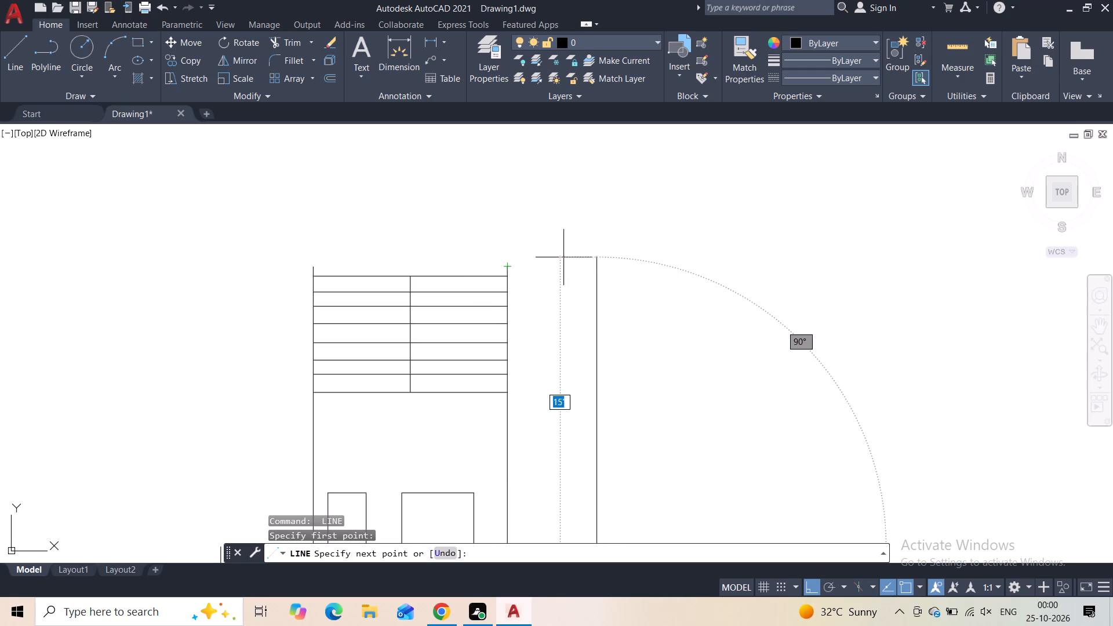
pyautogui.moveTo(593, 268); pyautogui.dragTo(595, 274)
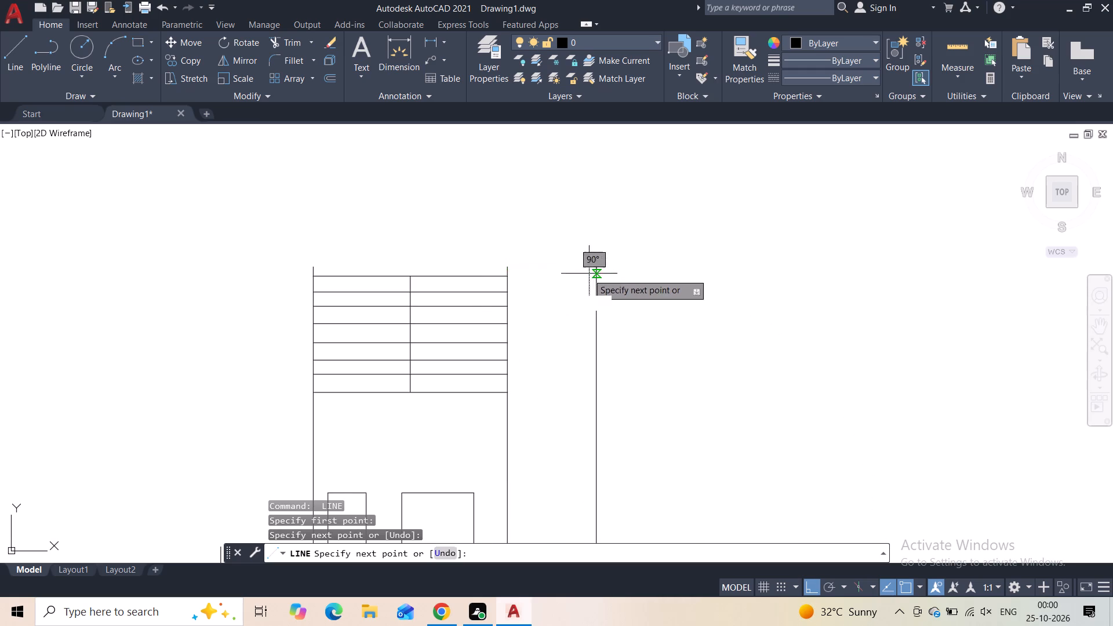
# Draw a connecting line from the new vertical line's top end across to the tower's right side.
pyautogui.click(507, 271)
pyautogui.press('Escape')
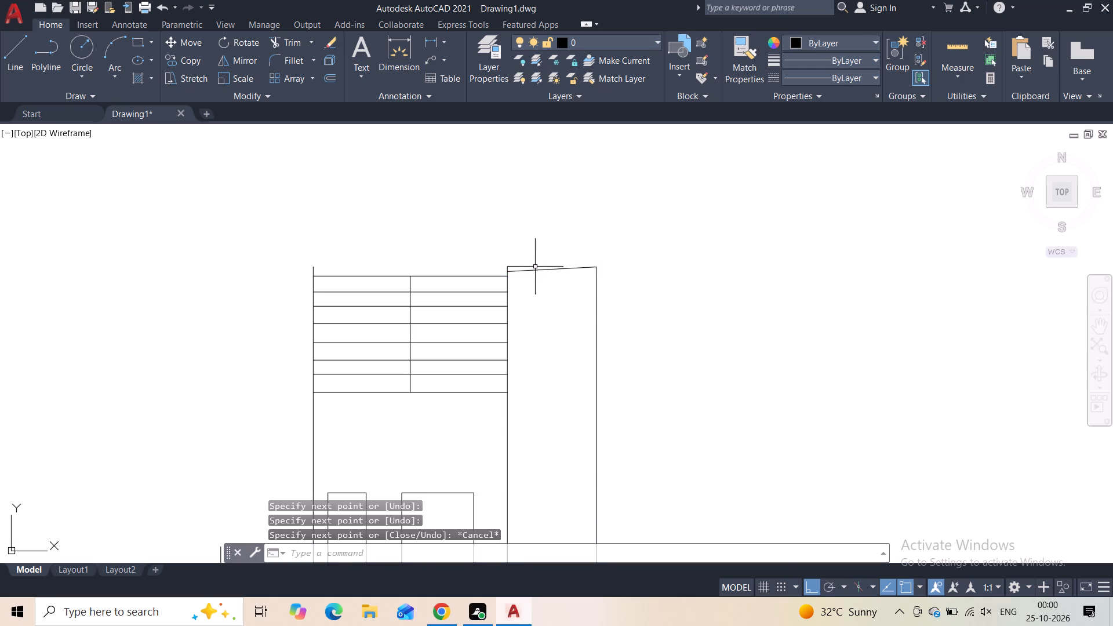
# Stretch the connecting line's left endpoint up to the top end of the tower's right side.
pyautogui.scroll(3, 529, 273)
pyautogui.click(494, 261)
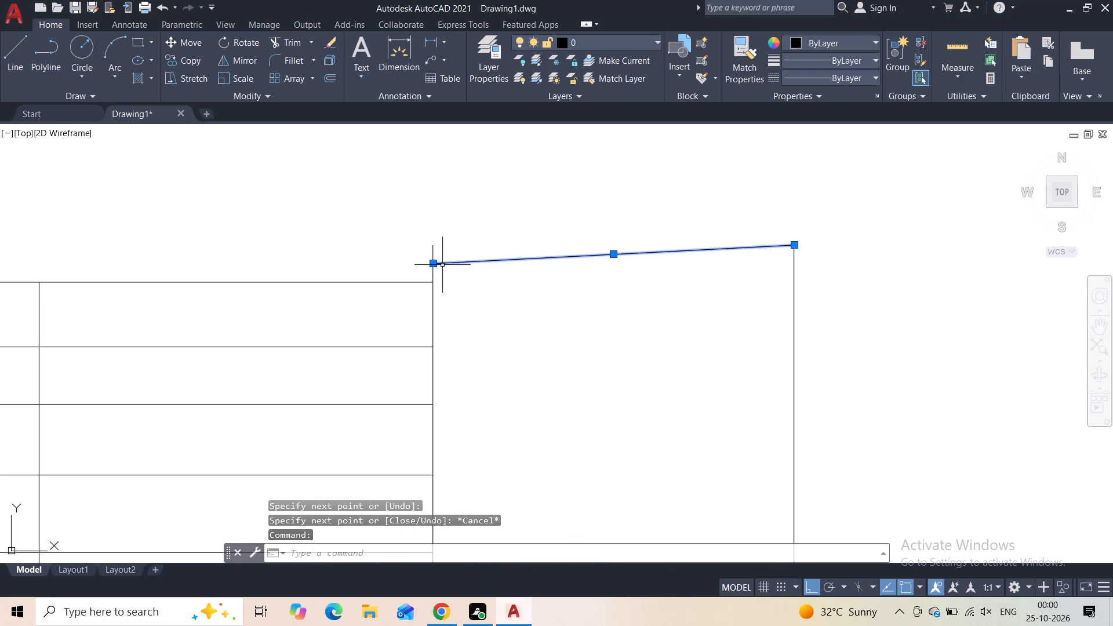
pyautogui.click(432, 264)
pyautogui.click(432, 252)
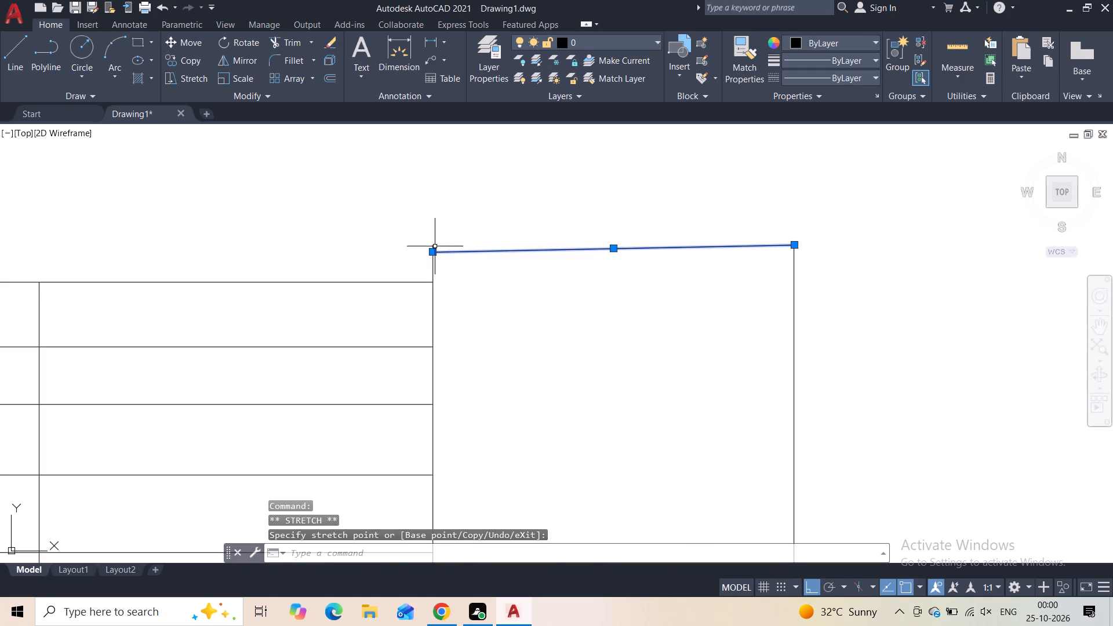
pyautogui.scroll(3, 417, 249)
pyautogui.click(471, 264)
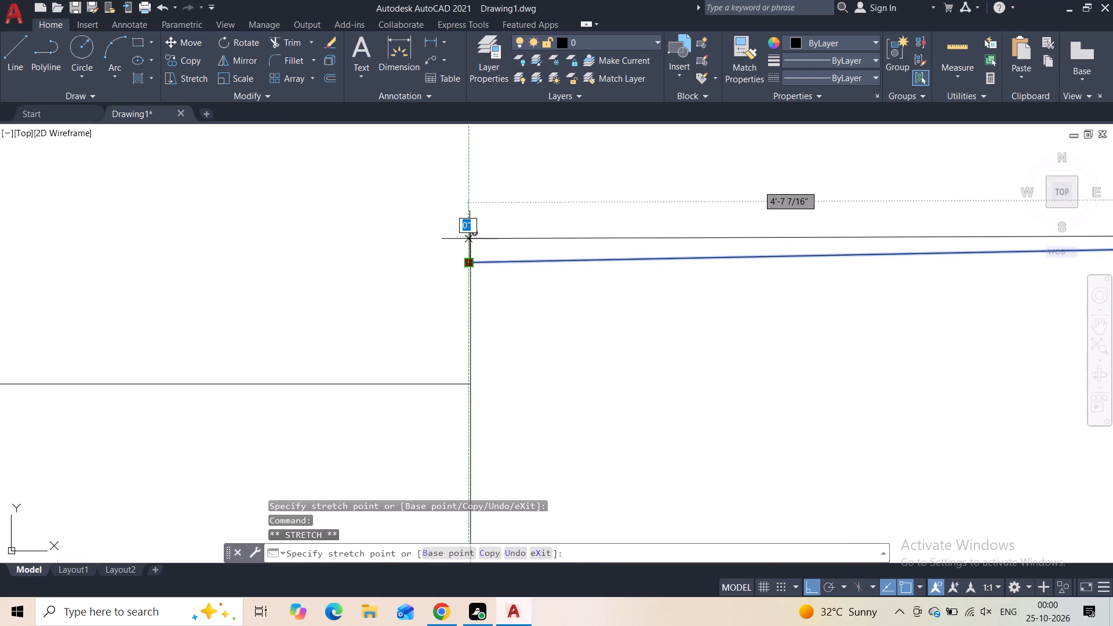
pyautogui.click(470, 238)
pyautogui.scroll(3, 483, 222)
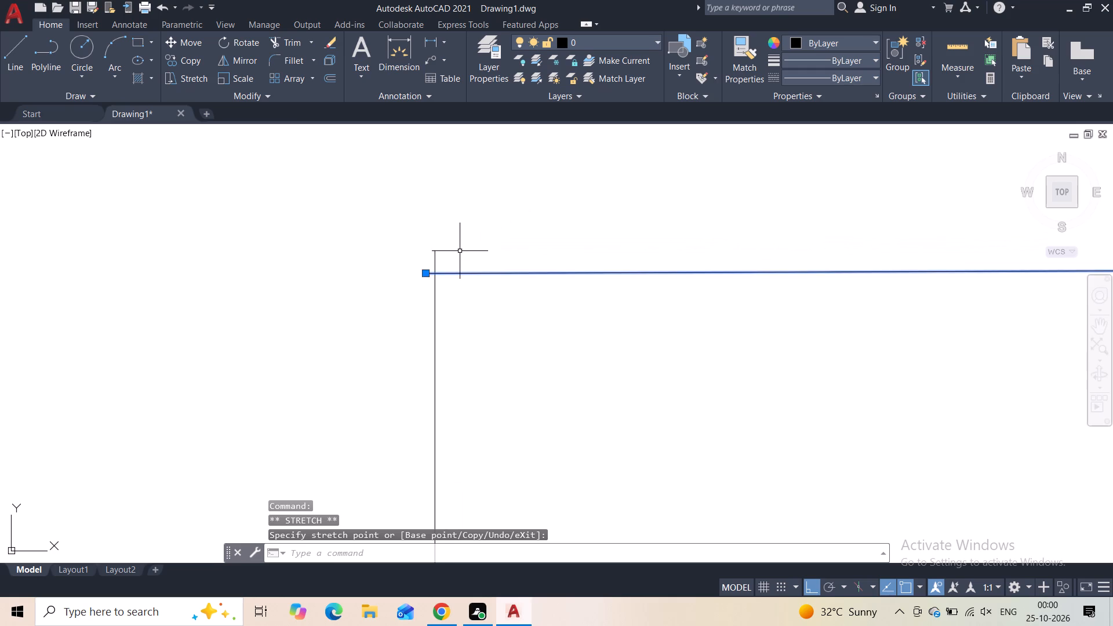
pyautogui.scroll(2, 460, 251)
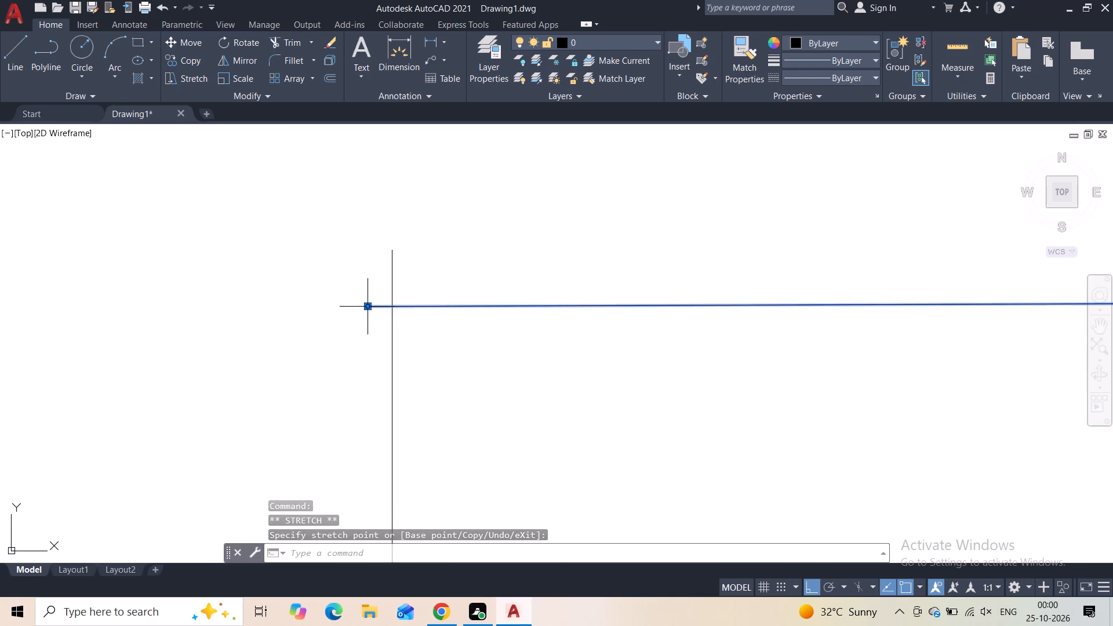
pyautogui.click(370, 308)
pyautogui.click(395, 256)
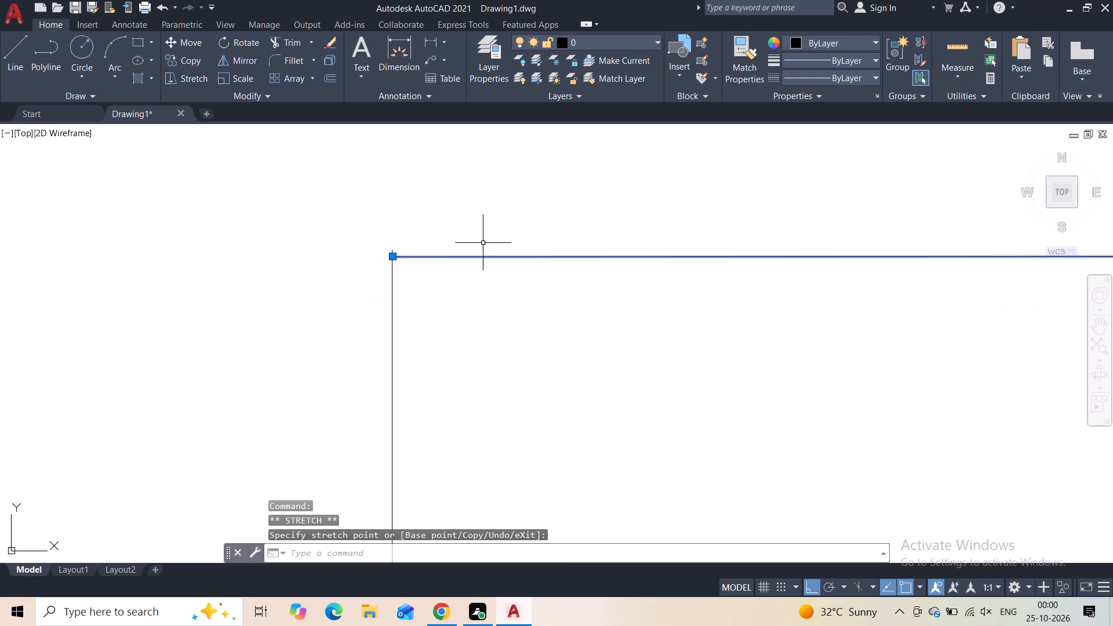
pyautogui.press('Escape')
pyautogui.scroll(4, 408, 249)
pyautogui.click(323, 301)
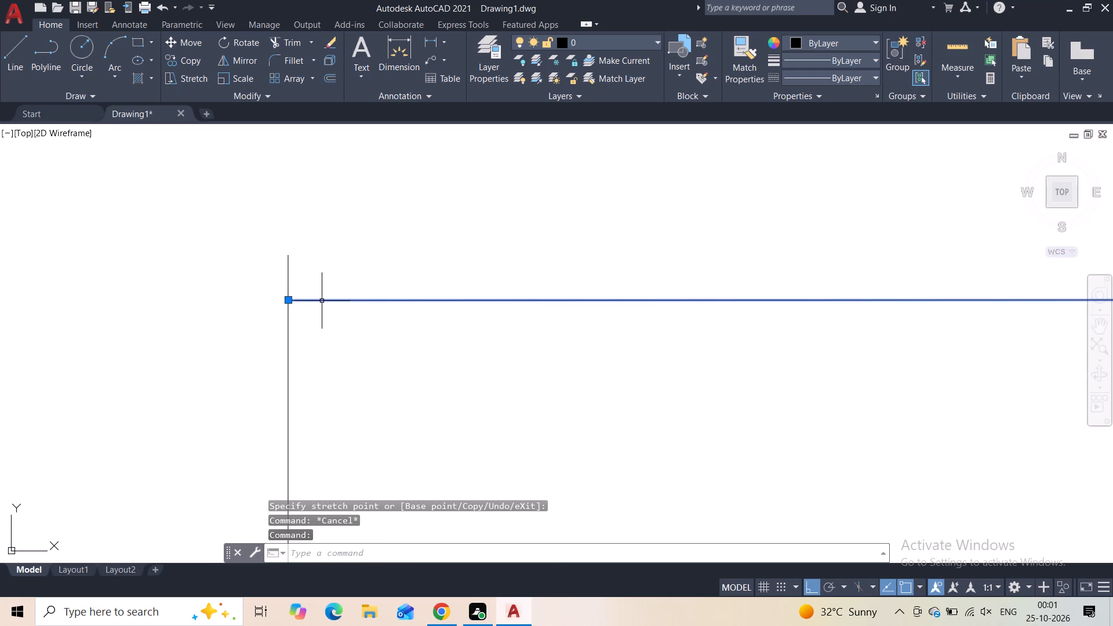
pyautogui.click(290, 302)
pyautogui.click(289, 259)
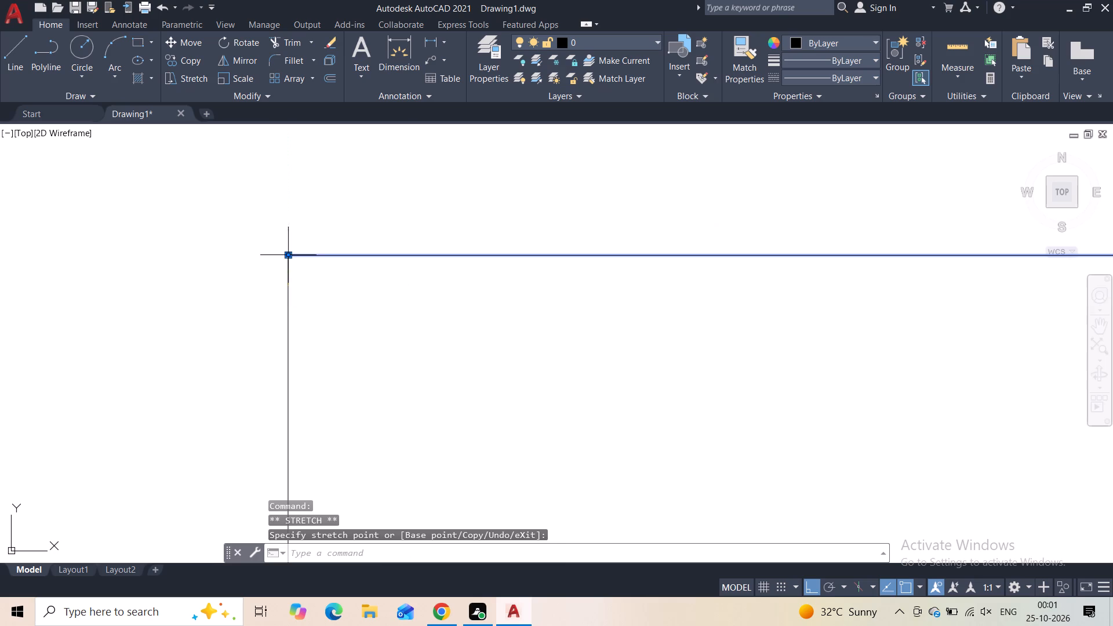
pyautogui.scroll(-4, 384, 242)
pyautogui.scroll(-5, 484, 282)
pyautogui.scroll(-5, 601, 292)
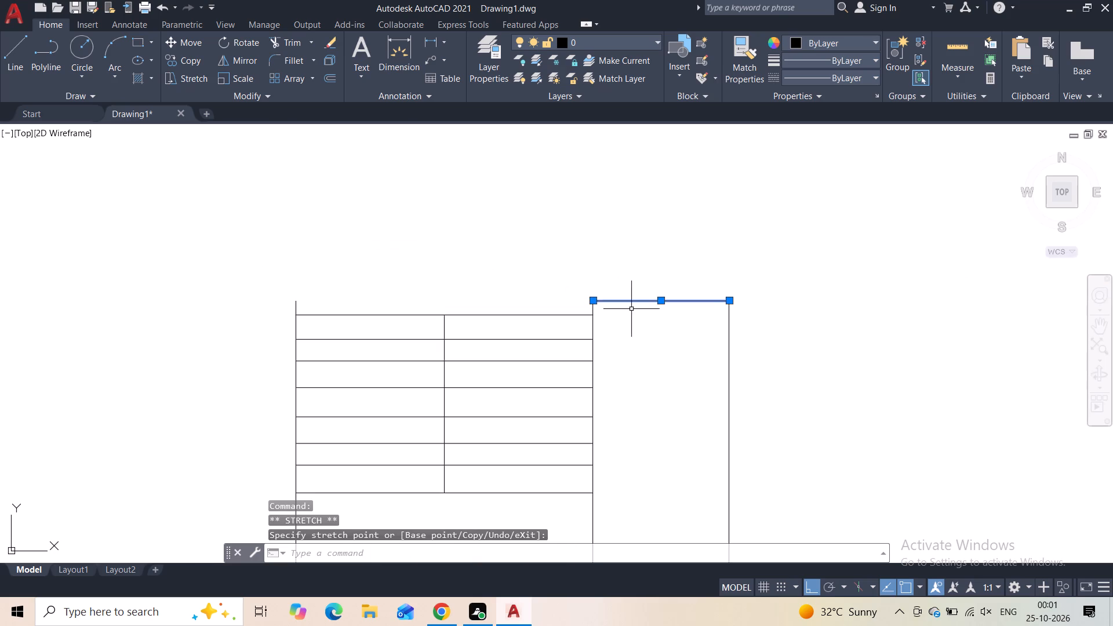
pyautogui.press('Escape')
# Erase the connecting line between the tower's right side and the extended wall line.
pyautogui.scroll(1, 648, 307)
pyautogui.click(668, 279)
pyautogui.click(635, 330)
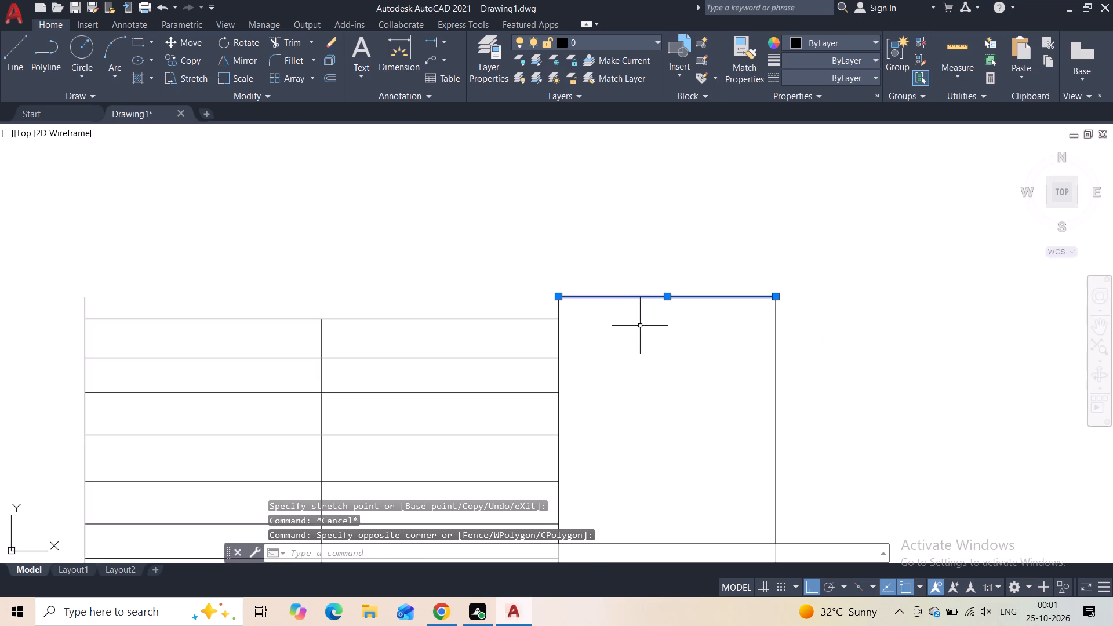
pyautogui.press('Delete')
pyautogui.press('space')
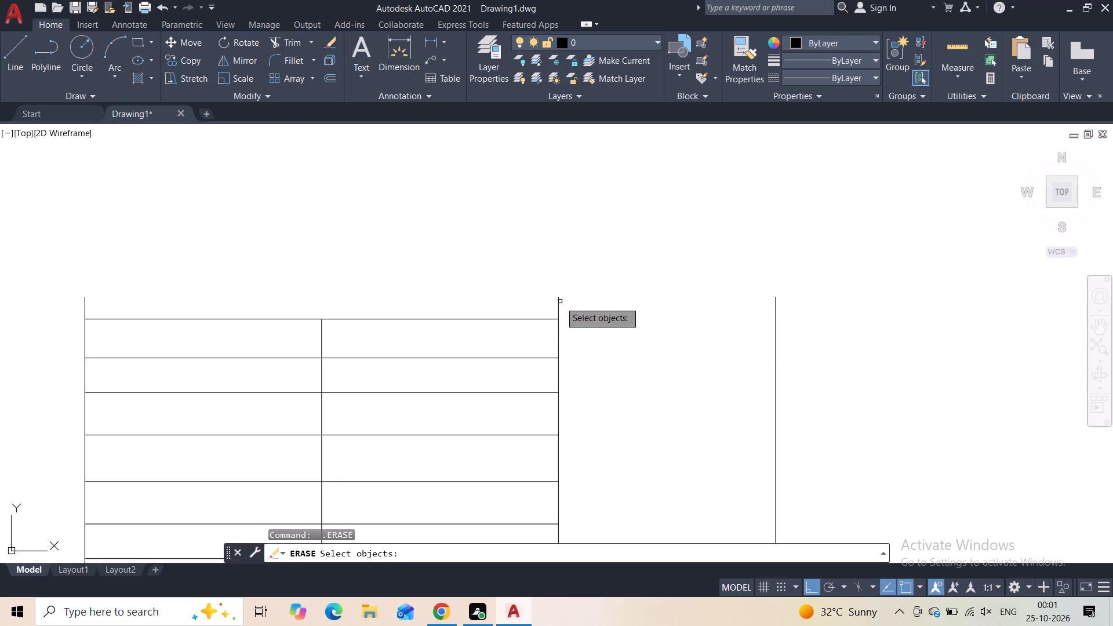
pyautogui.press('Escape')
# Draw a horizontal line about 4'-7 3/8" long from the tower's right side top to the extended right wall line's top.
pyautogui.click(9, 61)
pyautogui.scroll(3, 591, 307)
pyautogui.click(457, 267)
pyautogui.scroll(-2, 602, 278)
pyautogui.moveTo(601, 282); pyautogui.dragTo(571, 290, button='middle')
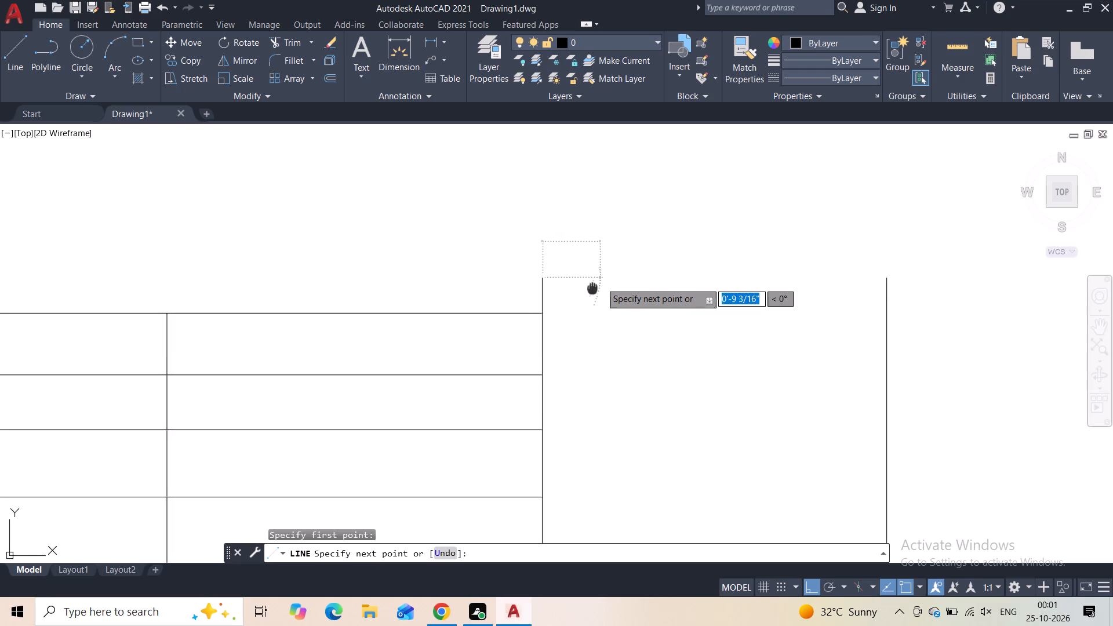
pyautogui.moveTo(571, 290); pyautogui.dragTo(359, 303, button='middle')
pyautogui.scroll(3, 649, 289)
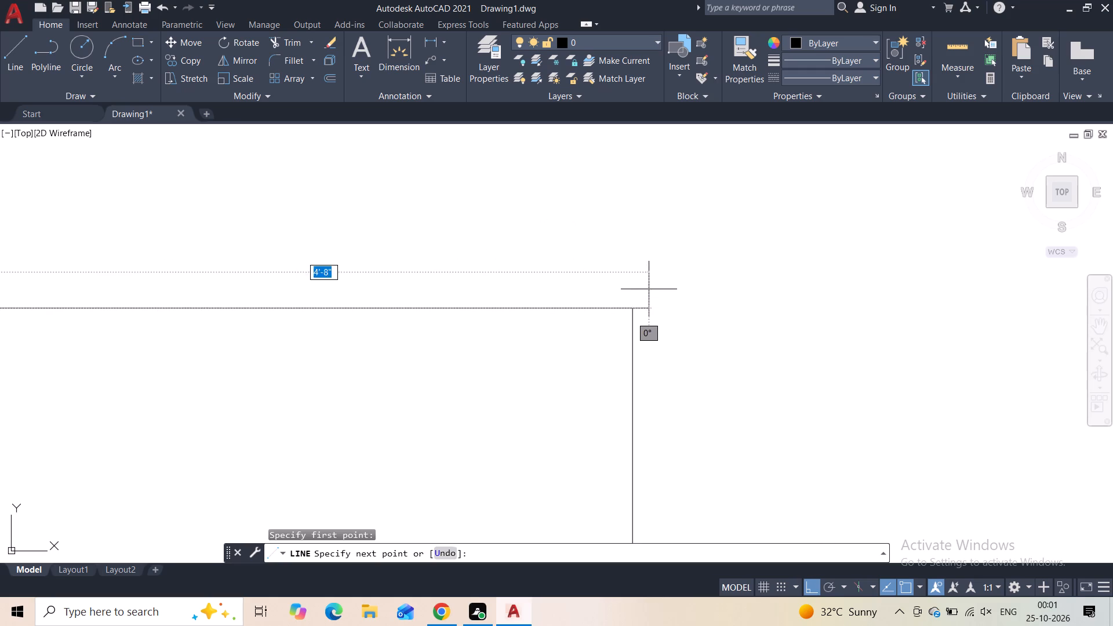
pyautogui.scroll(5, 648, 290)
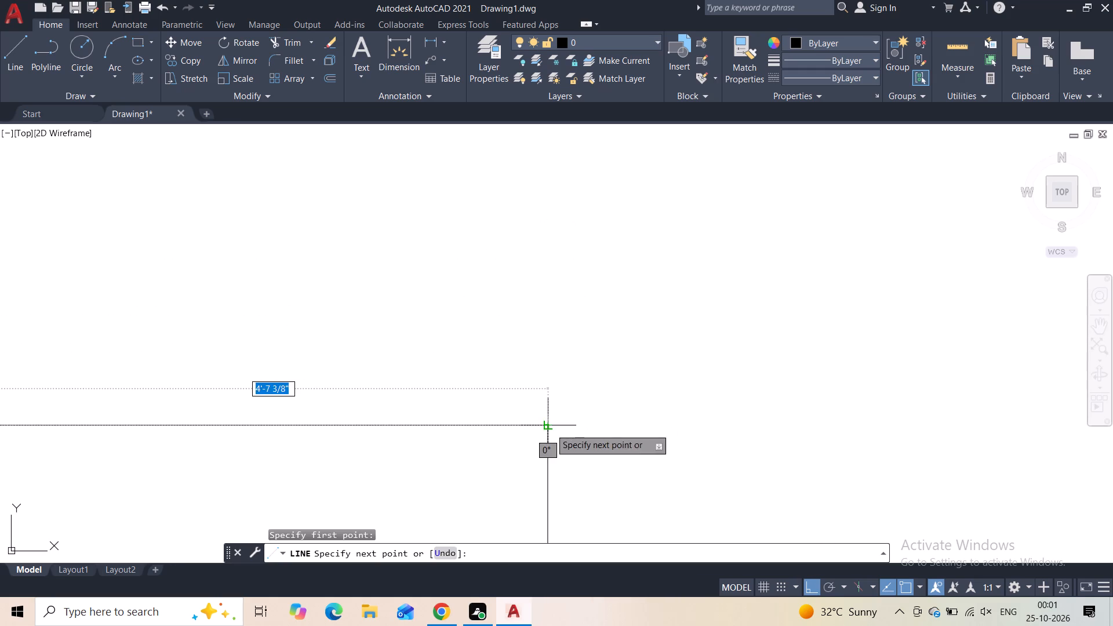
pyautogui.click(550, 428)
pyautogui.press('Escape')
# Extend the wall line left of the tower up about 14'-6" with a line and join it horizontally to the tower's left side top.
pyautogui.scroll(-4, 576, 399)
pyautogui.scroll(-6, 569, 448)
pyautogui.moveTo(530, 462); pyautogui.dragTo(586, 290, button='middle')
pyautogui.scroll(-3, 581, 322)
pyautogui.moveTo(573, 395); pyautogui.dragTo(577, 378, button='middle')
pyautogui.moveTo(397, 383); pyautogui.dragTo(453, 315, button='middle')
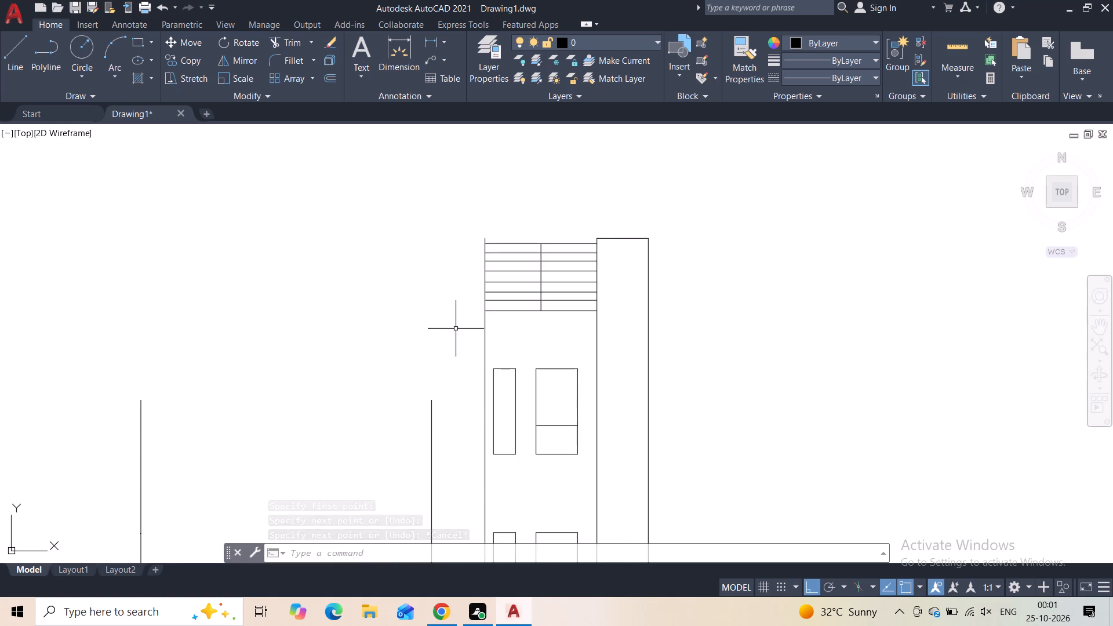
pyautogui.press('space')
pyautogui.moveTo(435, 405); pyautogui.dragTo(436, 395)
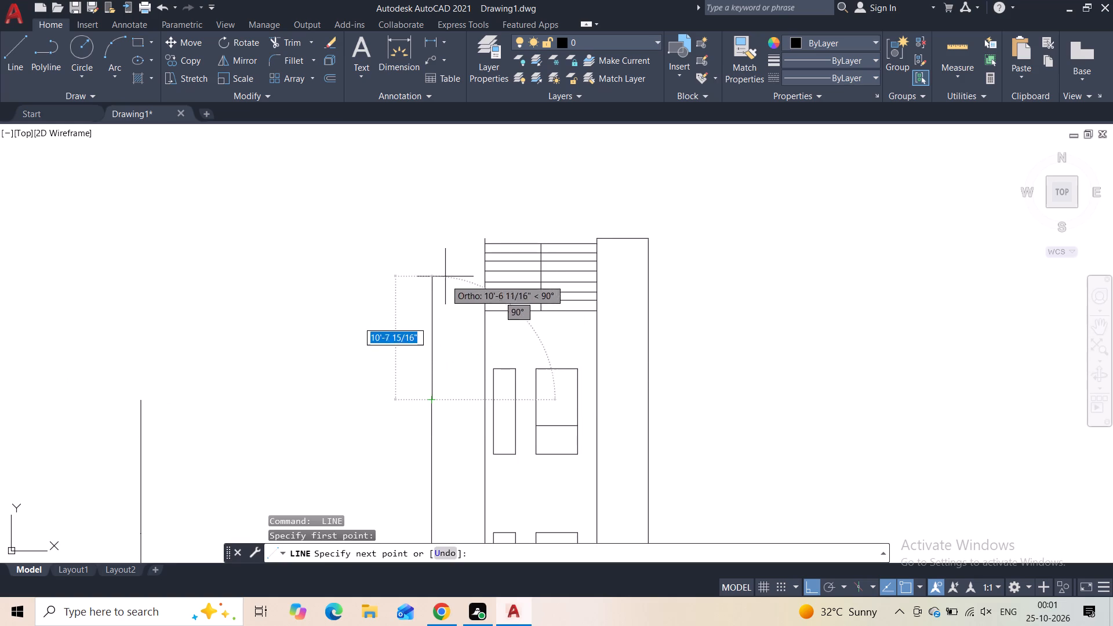
pyautogui.scroll(2, 443, 248)
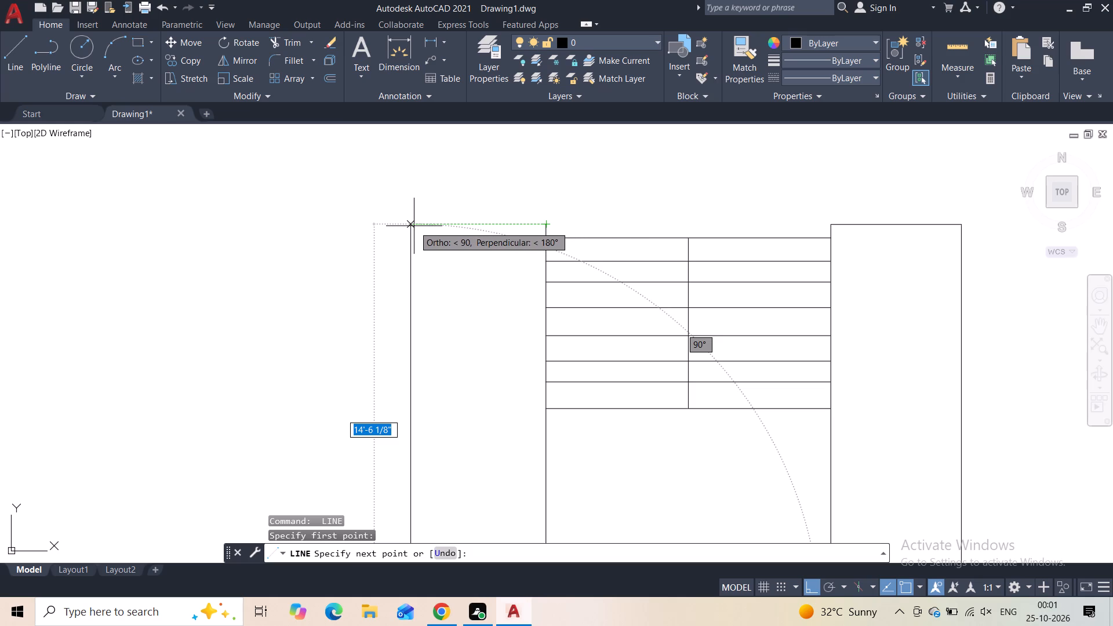
pyautogui.click(414, 226)
pyautogui.click(552, 227)
pyautogui.press('Escape')
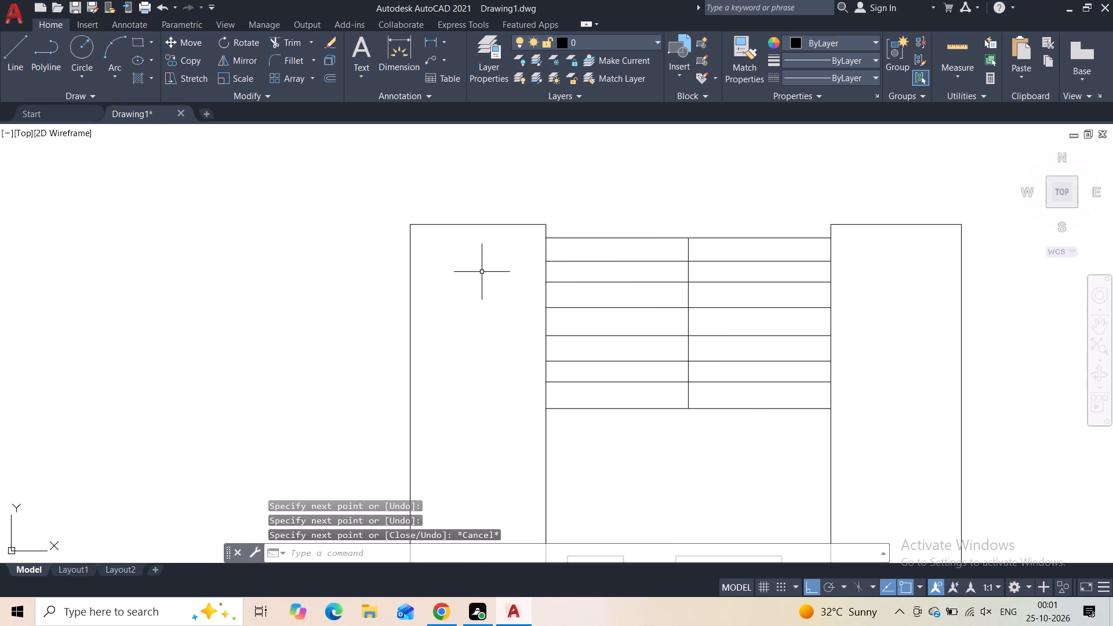
# Offset the tower's lowest intermediate slat line 1" downward and the two slat lines above it 1" upward.
pyautogui.scroll(-2, 483, 271)
pyautogui.moveTo(493, 344); pyautogui.dragTo(499, 316, button='middle')
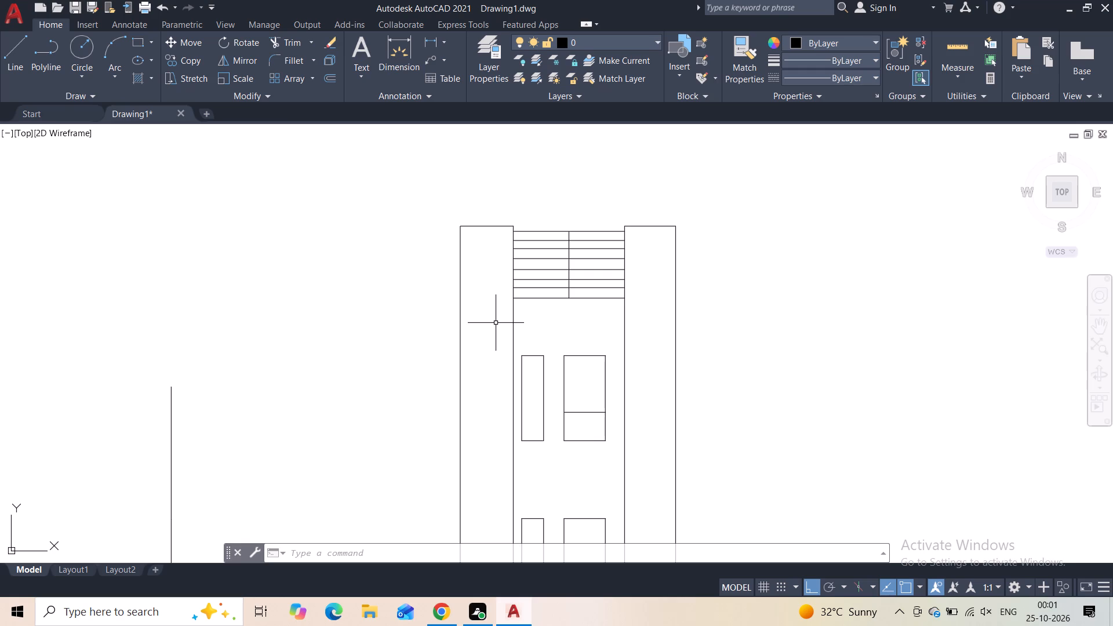
pyautogui.scroll(3, 532, 288)
pyautogui.moveTo(532, 286); pyautogui.dragTo(510, 332, button='middle')
pyautogui.click(533, 326)
pyautogui.click(529, 344)
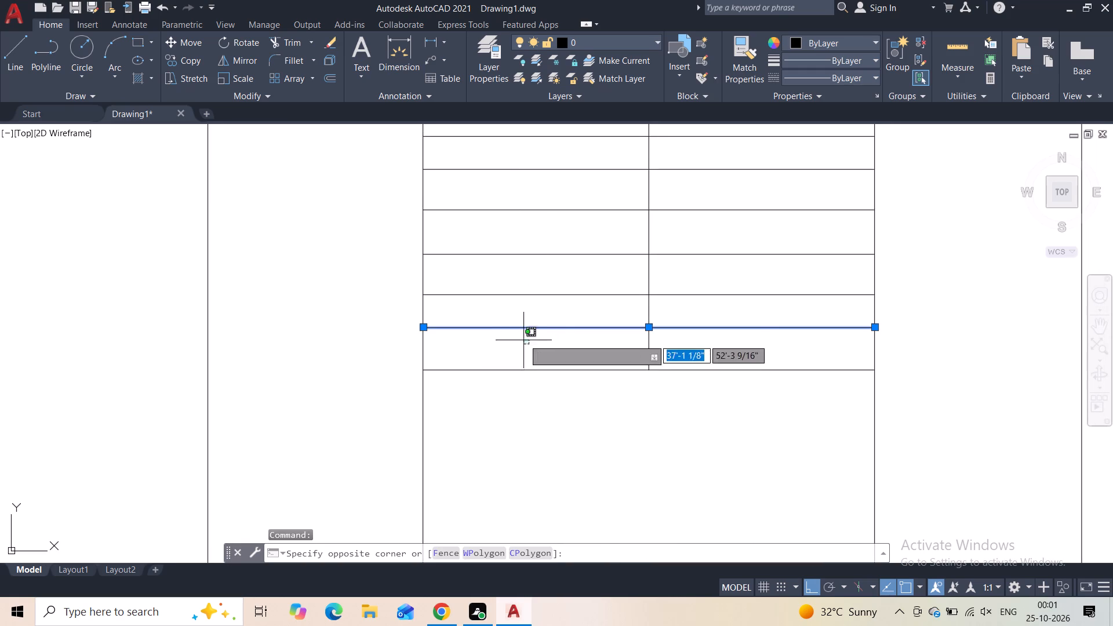
pyautogui.press('Escape')
pyautogui.click(330, 81)
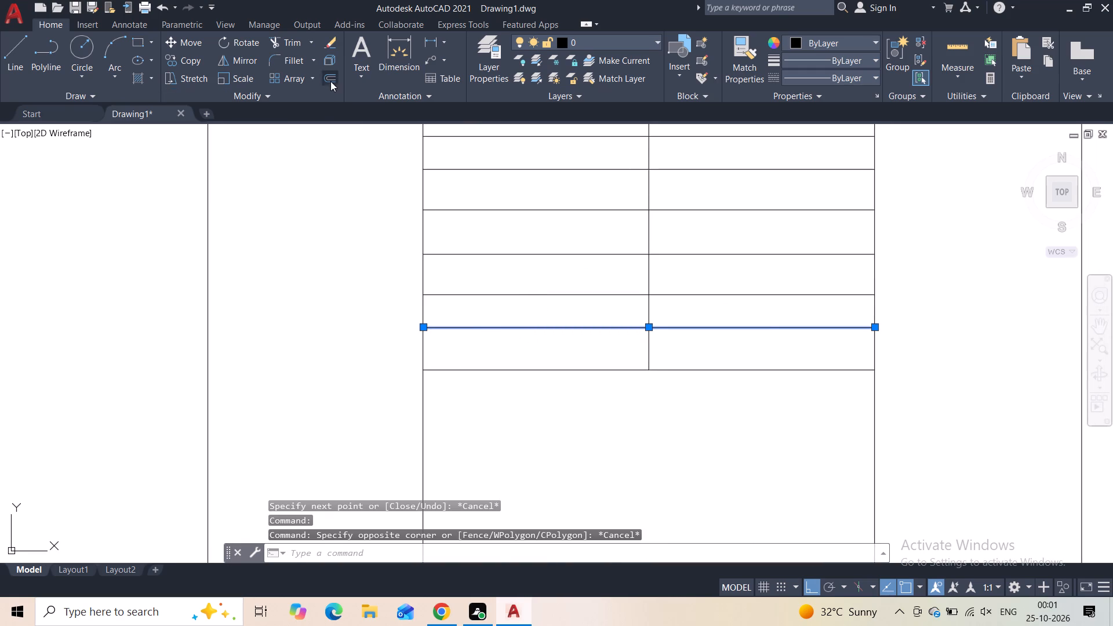
pyautogui.write('1"')
pyautogui.press('Return')
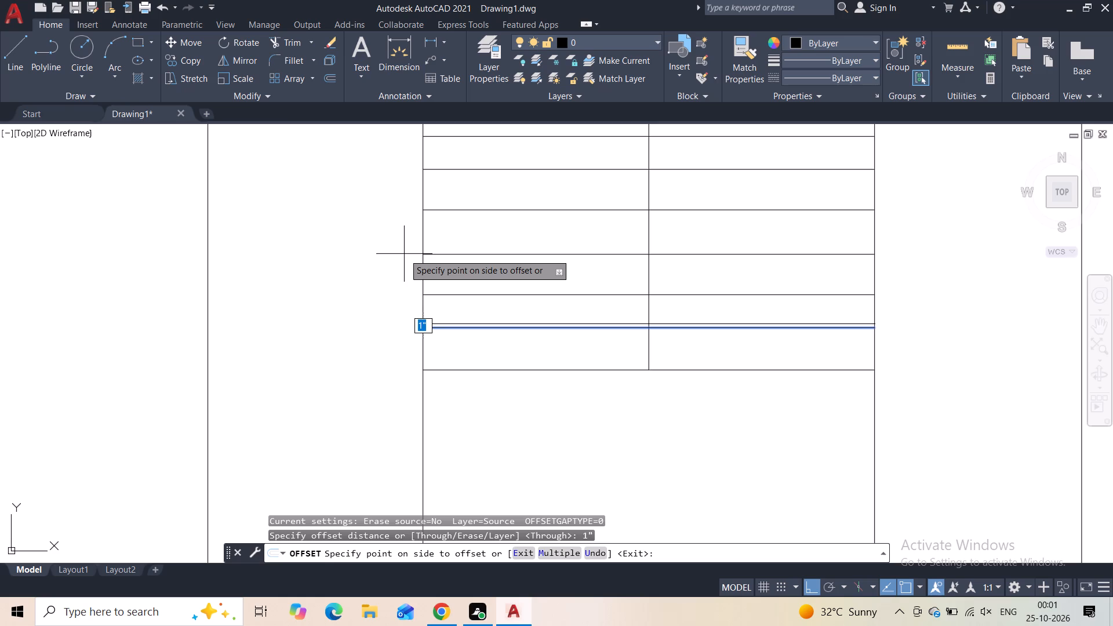
pyautogui.click(478, 347)
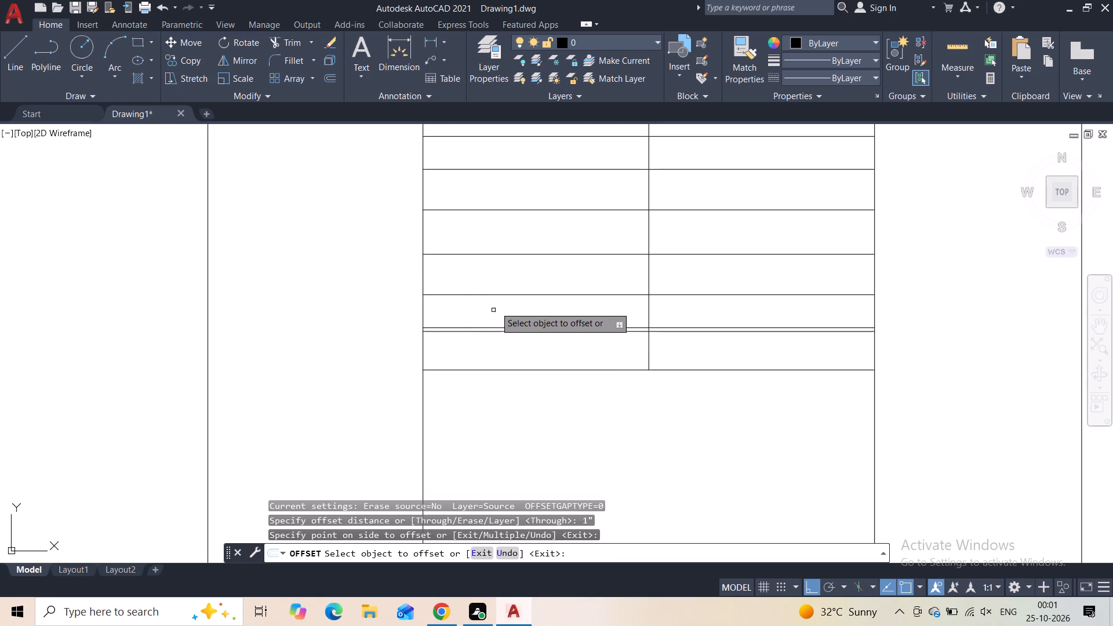
pyautogui.click(496, 295)
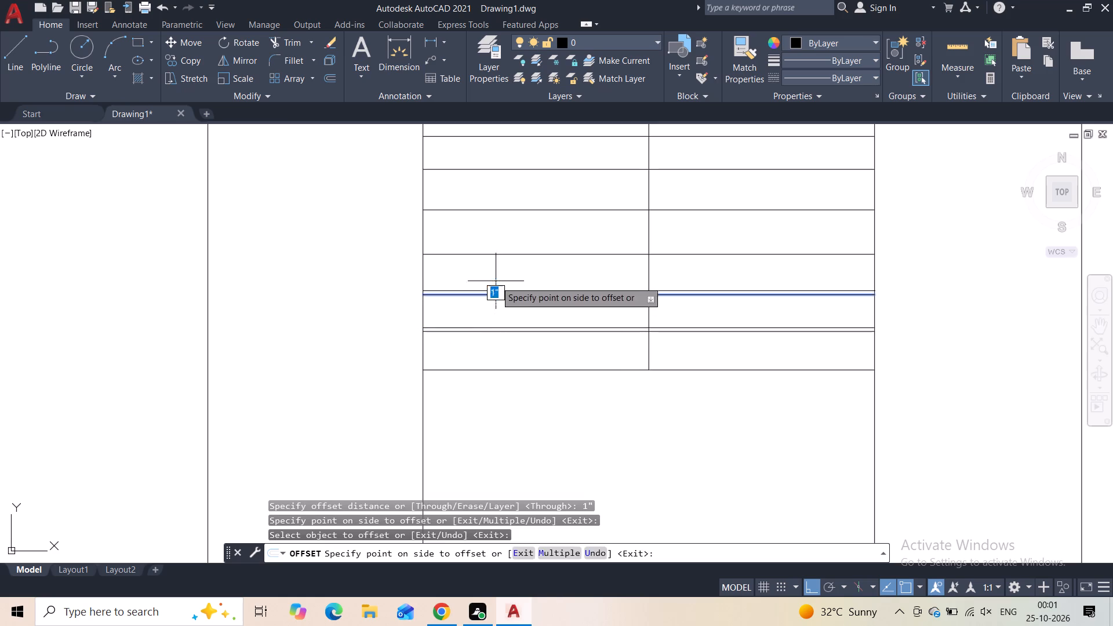
pyautogui.click(496, 277)
pyautogui.click(492, 255)
pyautogui.click(492, 240)
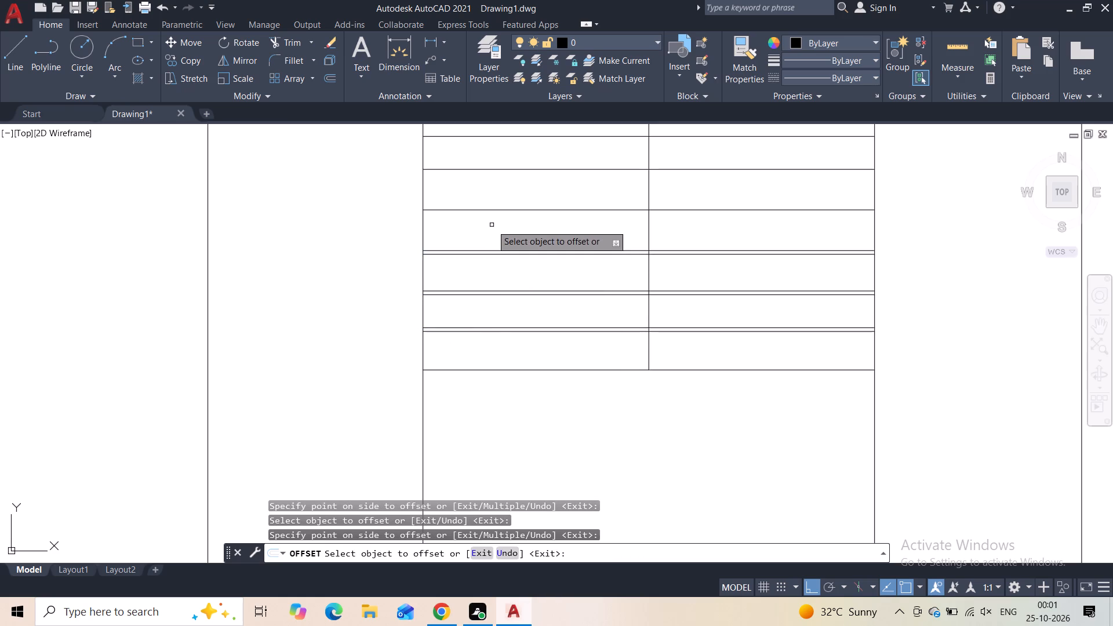
# Offset the upper four slat lines, including the one at the top of the slatted area, 1" downward.
pyautogui.click(492, 210)
pyautogui.click(492, 217)
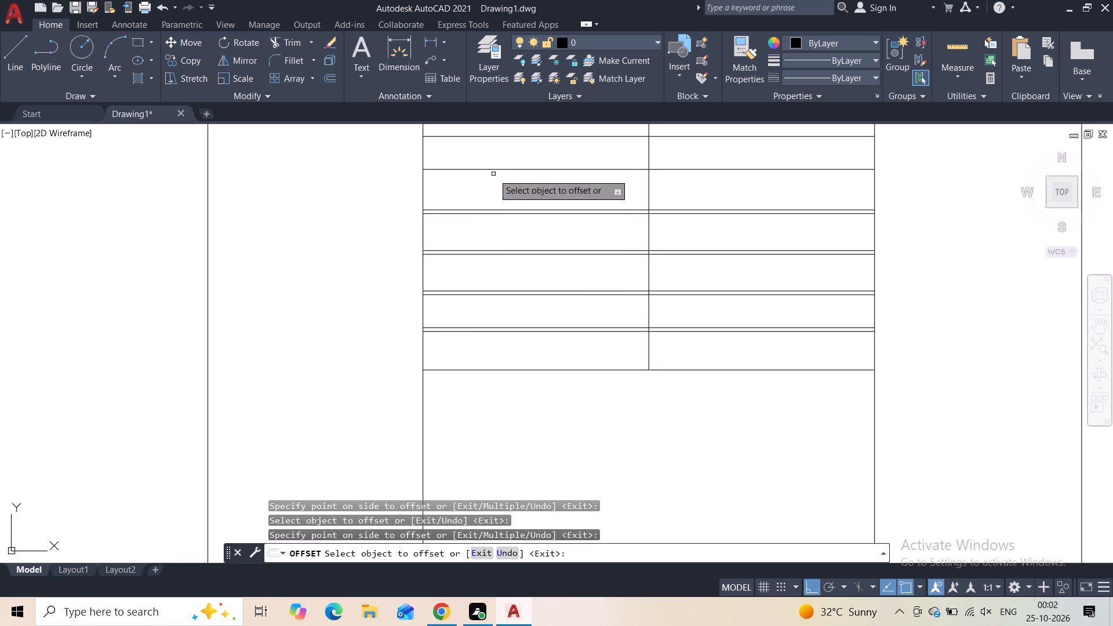
pyautogui.click(494, 171)
pyautogui.click(497, 184)
pyautogui.moveTo(498, 185); pyautogui.dragTo(494, 251, button='middle')
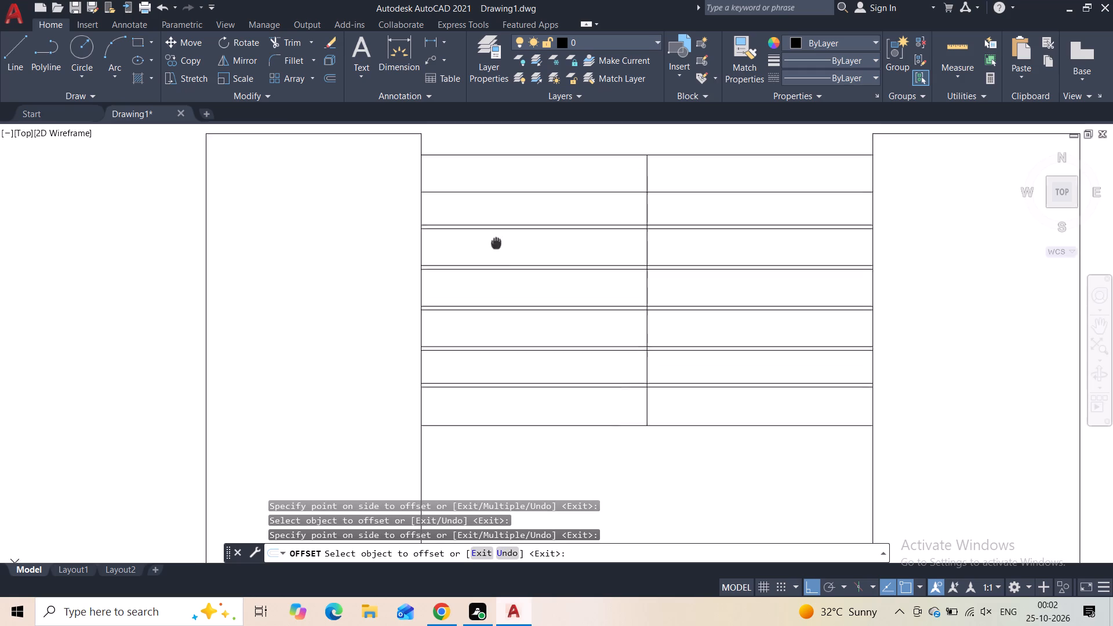
pyautogui.moveTo(494, 251); pyautogui.dragTo(488, 293, button='middle')
pyautogui.click(484, 243)
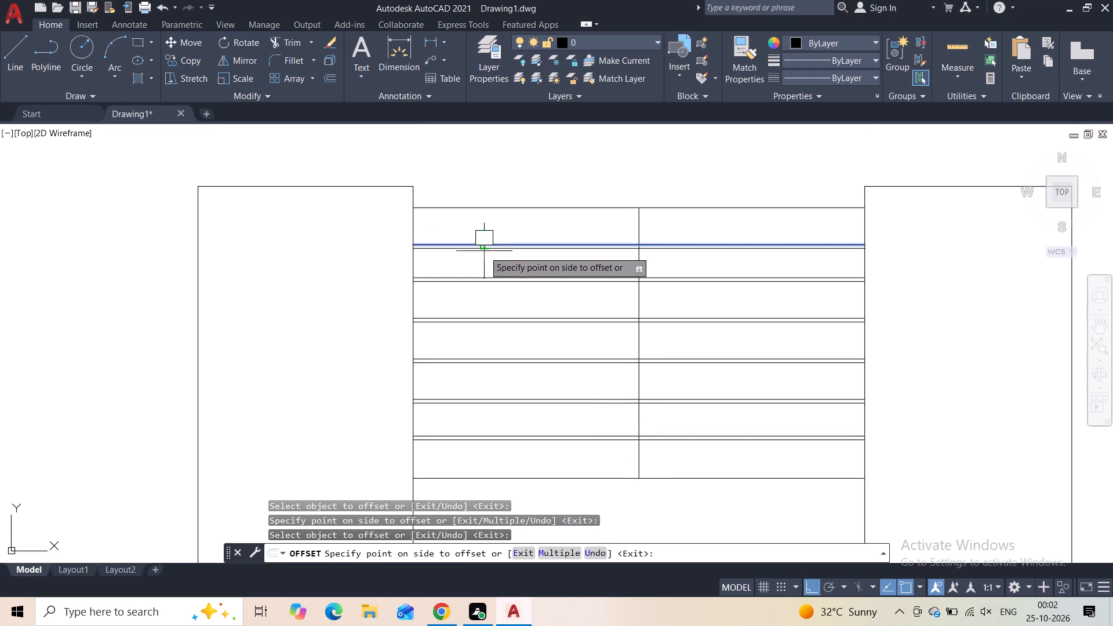
pyautogui.click(484, 256)
pyautogui.click(486, 209)
pyautogui.click(486, 225)
pyautogui.press('Escape')
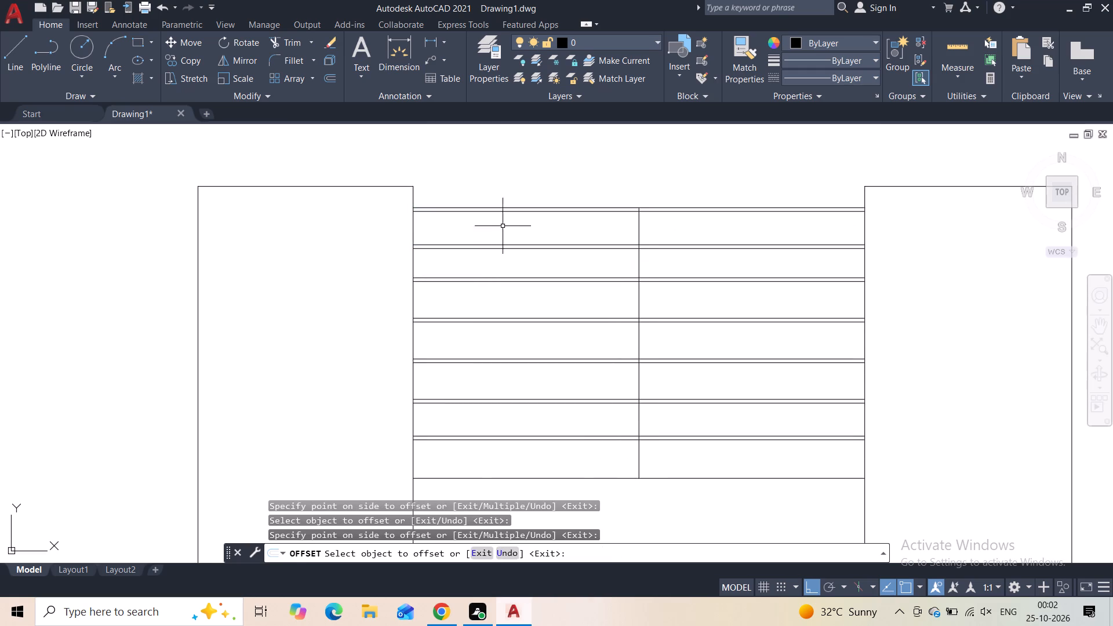
# Offset the vertical centre line of the tower's slatted top 1" to the left.
pyautogui.press('space')
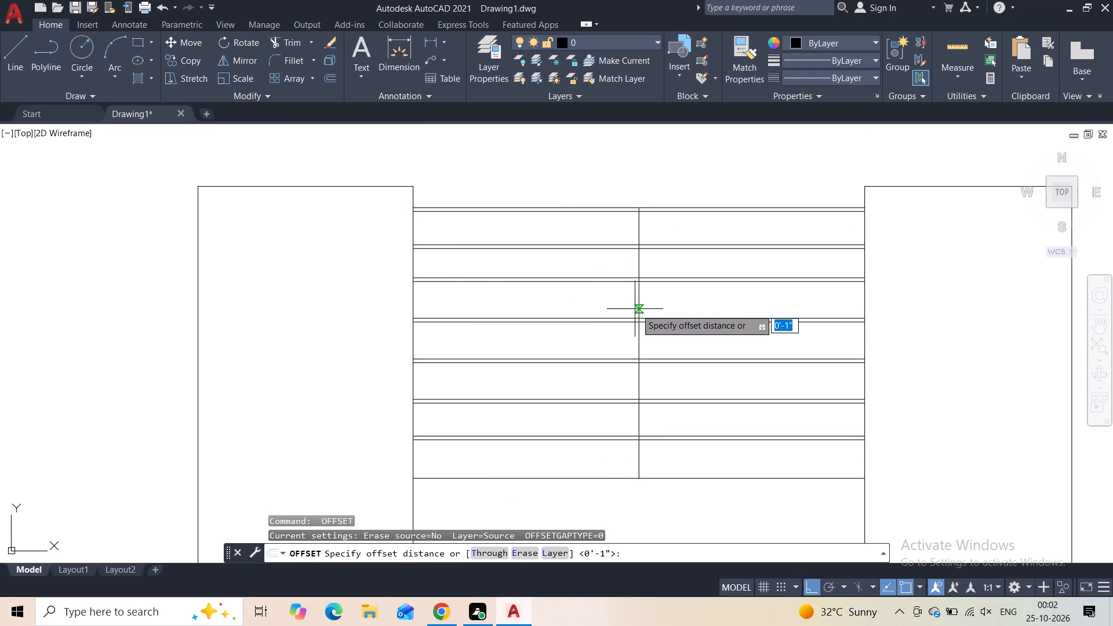
pyautogui.press('Escape')
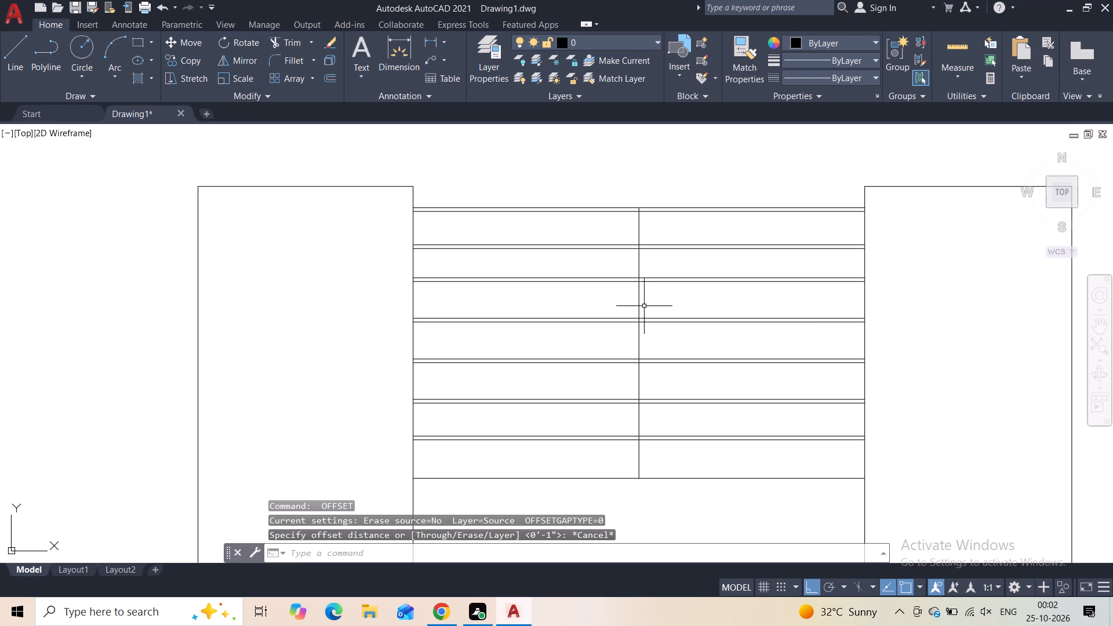
pyautogui.click(641, 306)
pyautogui.click(639, 308)
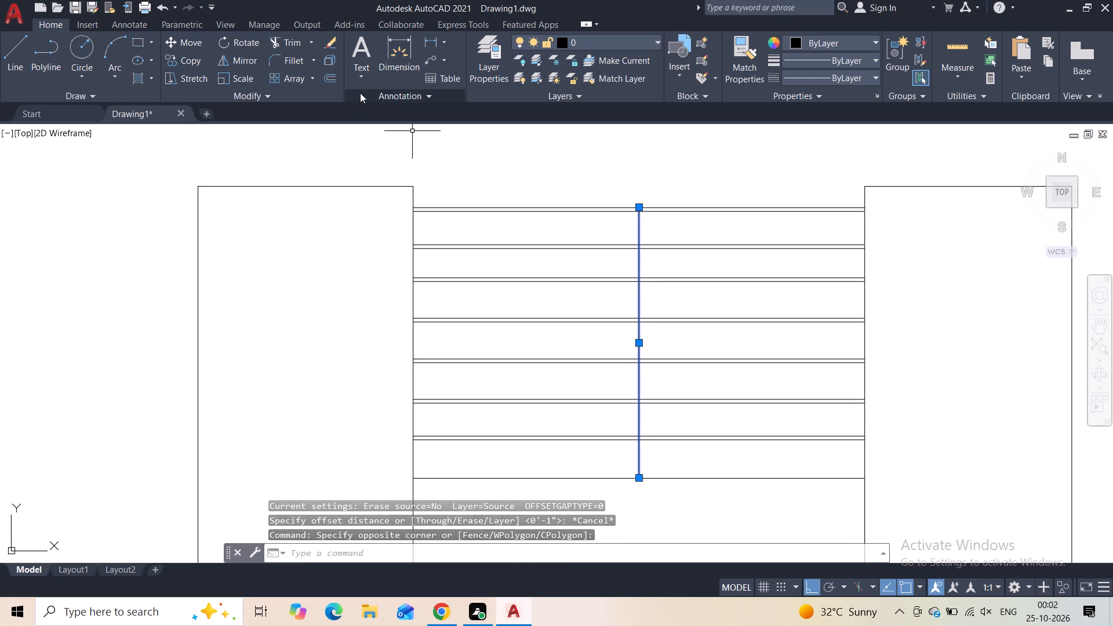
pyautogui.click(332, 80)
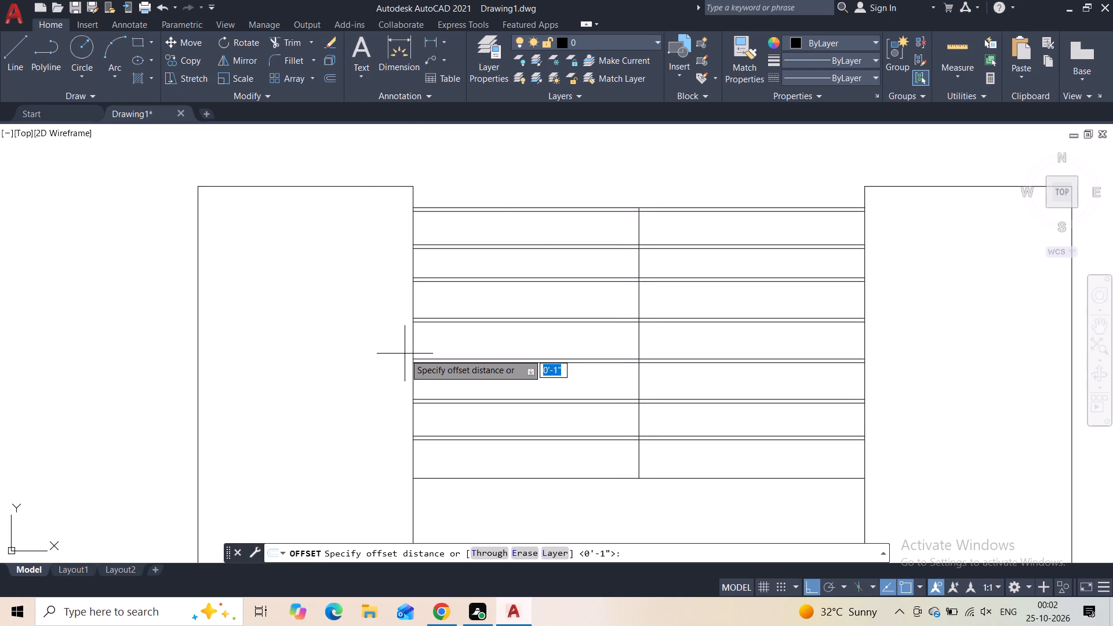
pyautogui.write('1"')
pyautogui.press('Return')
pyautogui.click(405, 353)
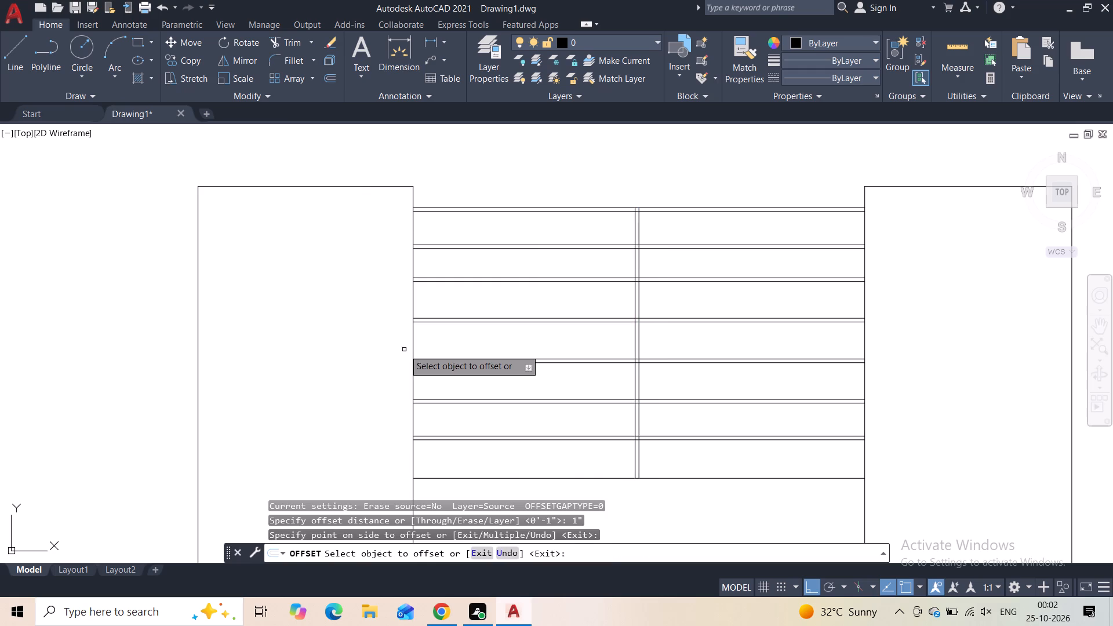
pyautogui.press('Escape')
# Draw a vertical line from the foot of the tower's outer right wall down to the lower base line.
pyautogui.scroll(-3, 512, 352)
pyautogui.moveTo(570, 414); pyautogui.dragTo(556, 270, button='middle')
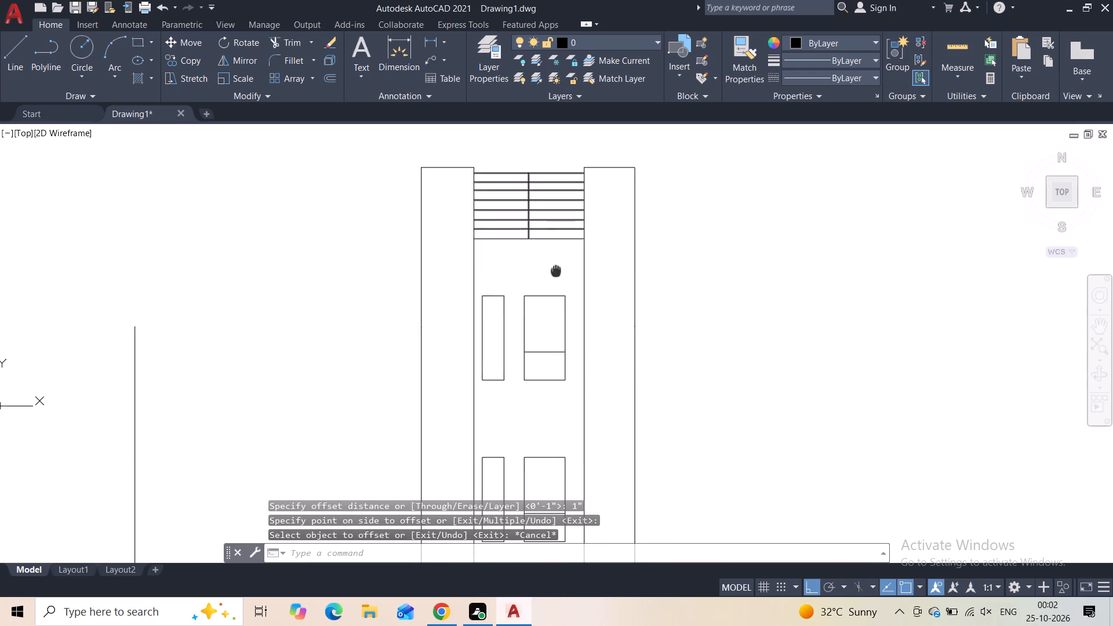
pyautogui.moveTo(556, 270); pyautogui.dragTo(555, 270, button='middle')
pyautogui.scroll(-2, 612, 345)
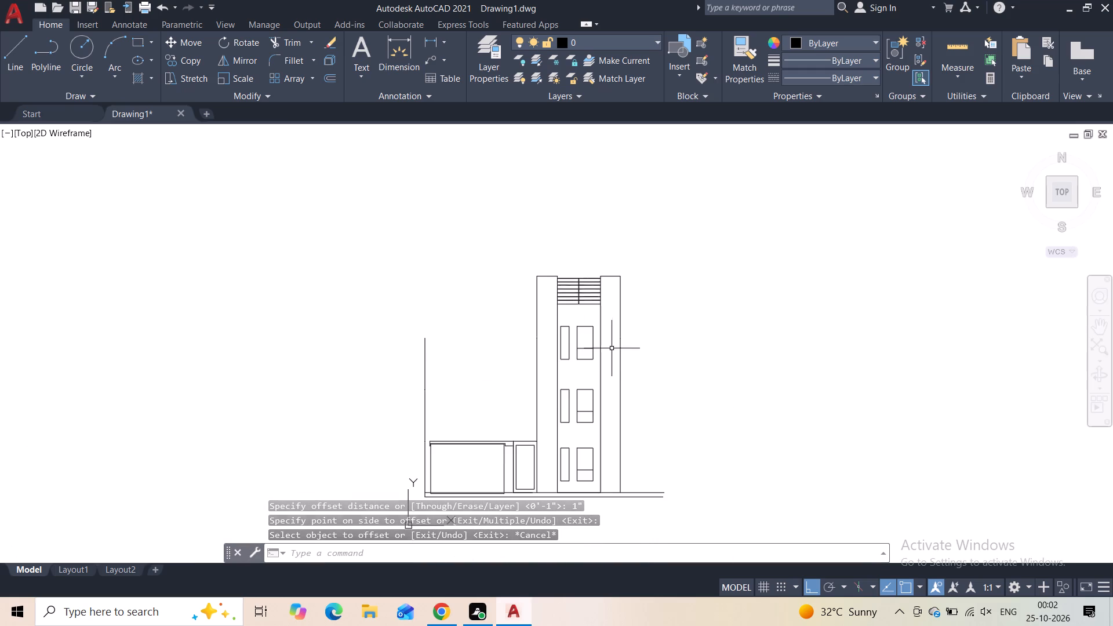
pyautogui.moveTo(616, 366); pyautogui.dragTo(621, 308, button='middle')
pyautogui.scroll(1, 591, 405)
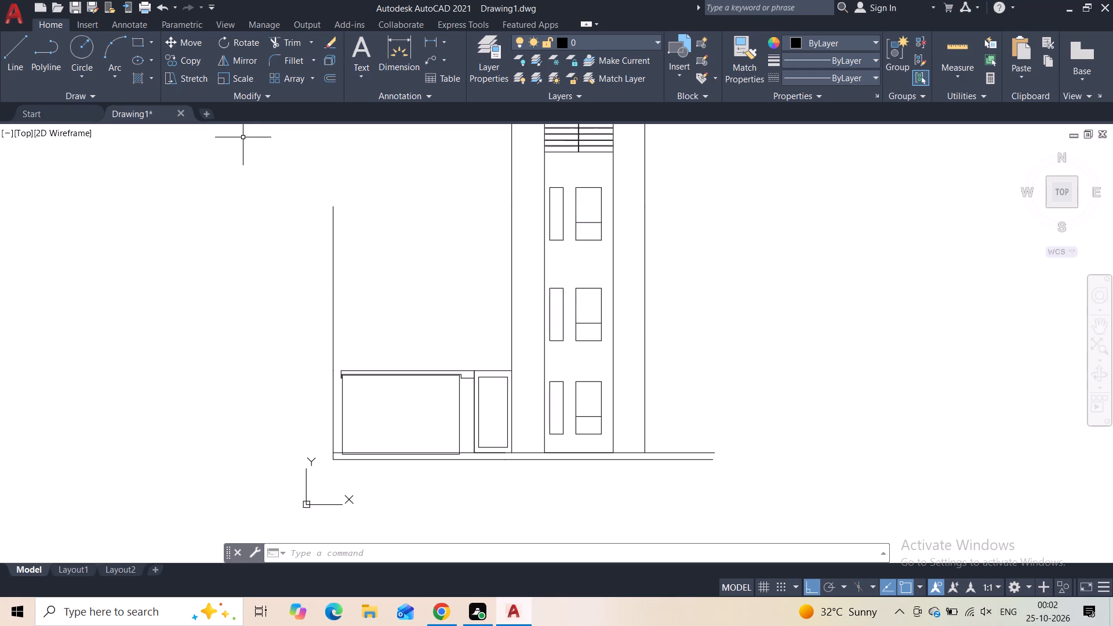
pyautogui.click(8, 50)
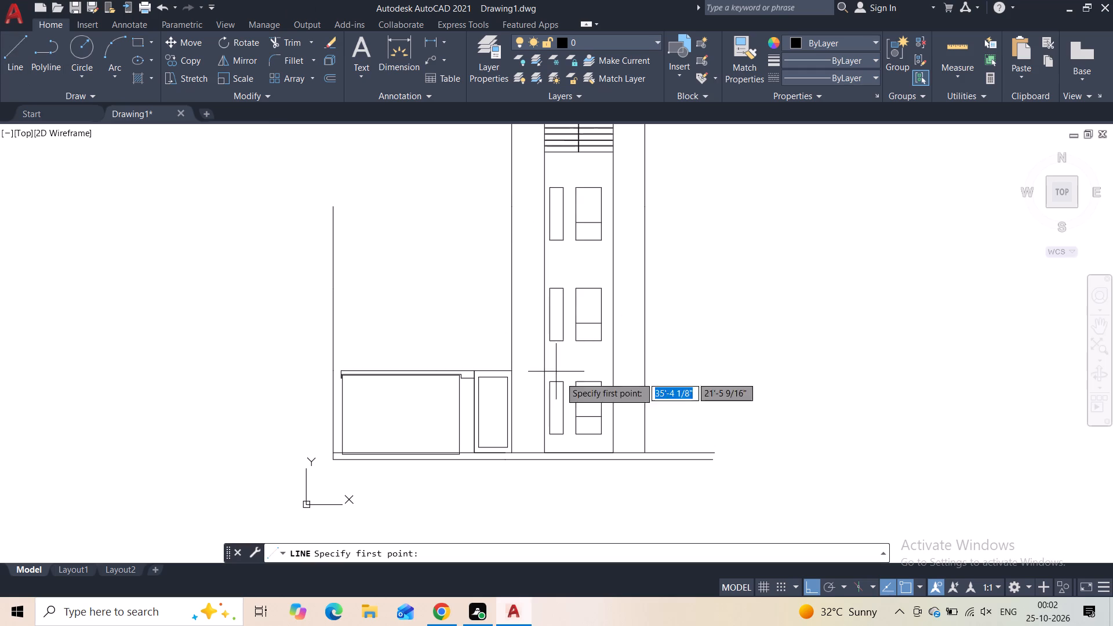
pyautogui.scroll(3, 654, 456)
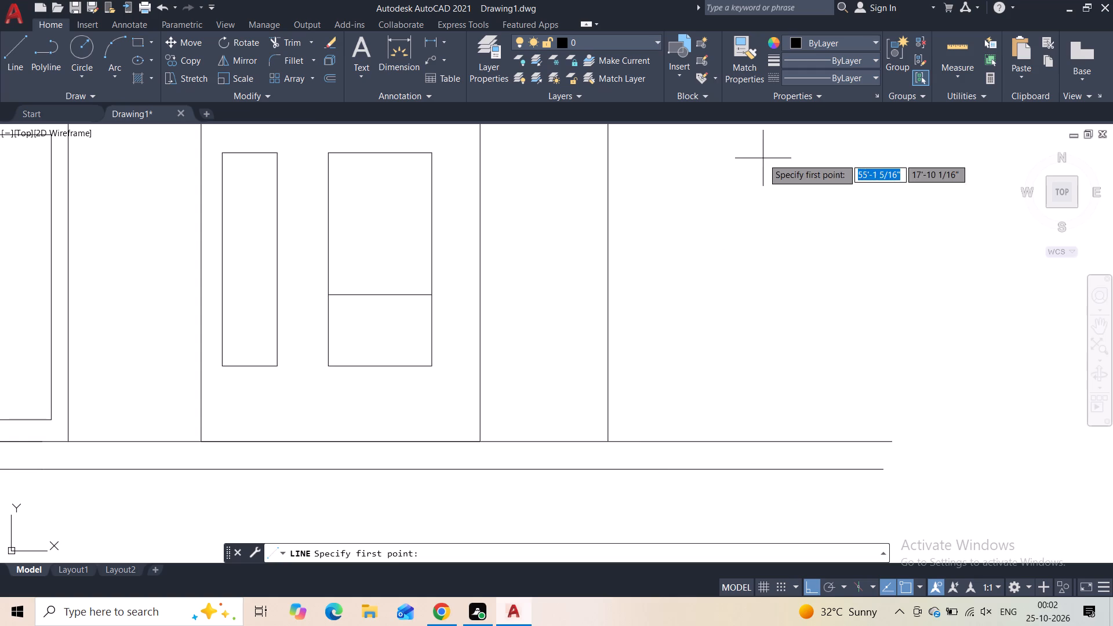
pyautogui.click(607, 444)
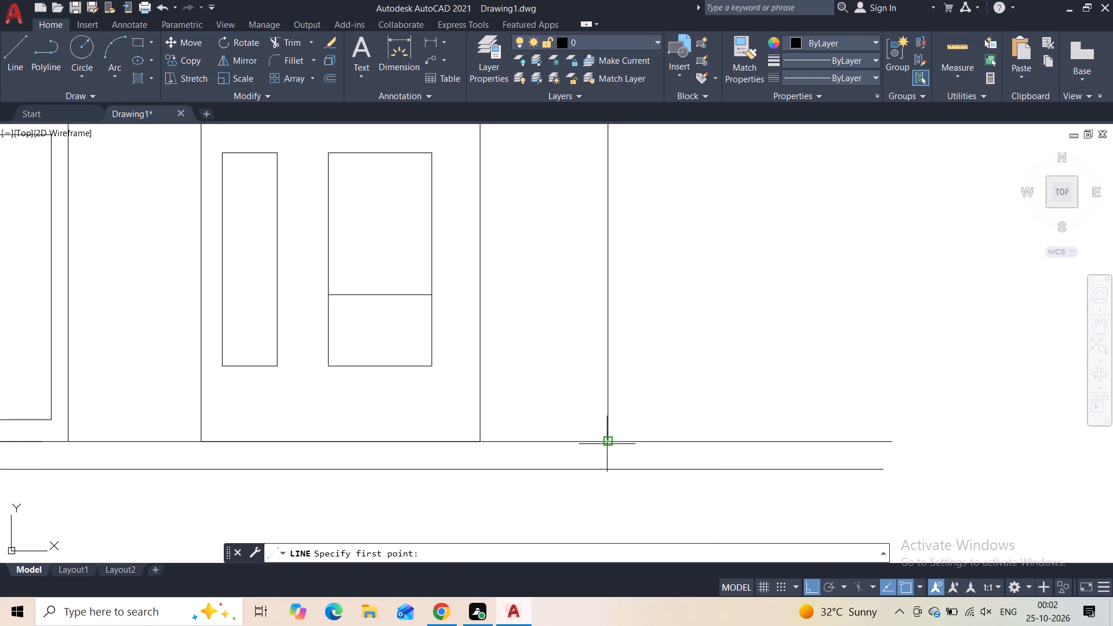
pyautogui.click(607, 474)
pyautogui.press('Escape')
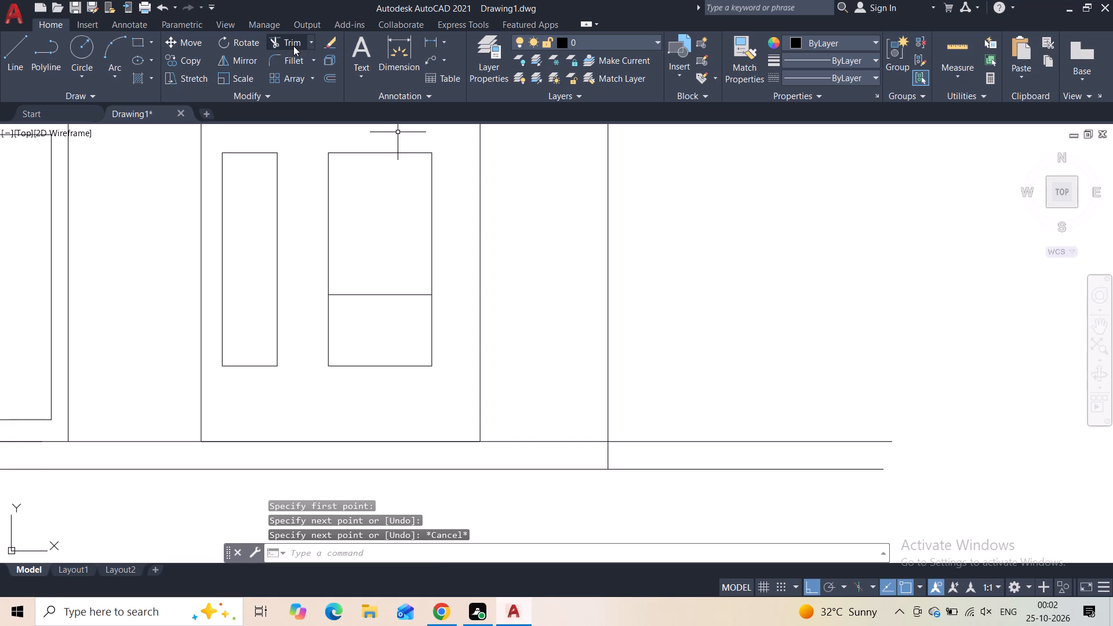
# Trim both horizontal base lines where they extend beyond the tower's outer right wall.
pyautogui.click(293, 45)
pyautogui.moveTo(774, 402); pyautogui.dragTo(755, 516)
pyautogui.scroll(-4, 744, 423)
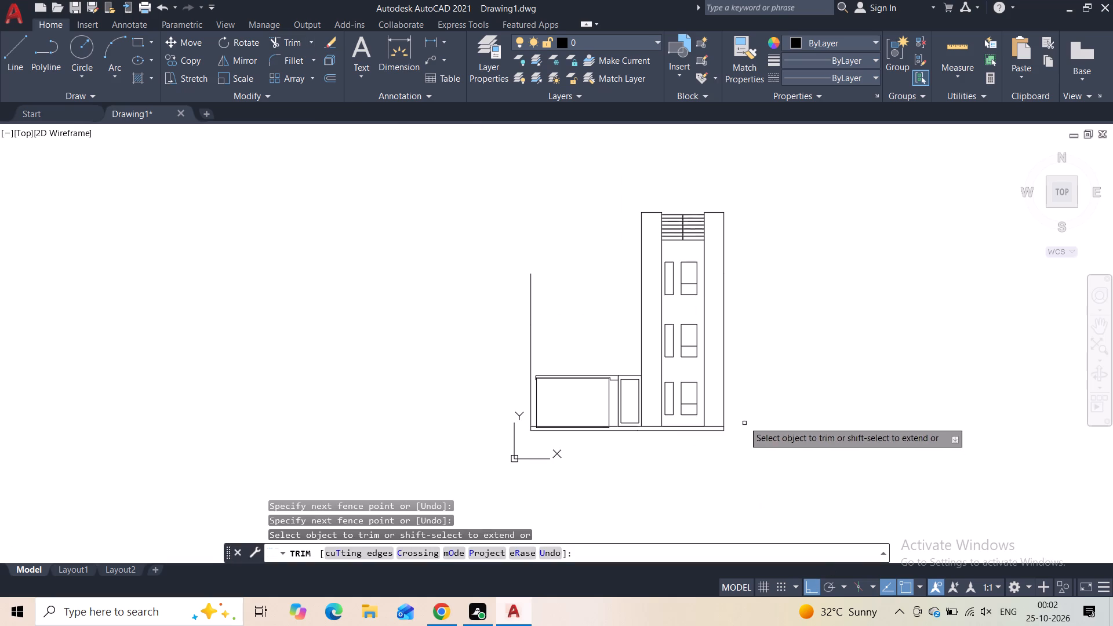
pyautogui.press('Escape')
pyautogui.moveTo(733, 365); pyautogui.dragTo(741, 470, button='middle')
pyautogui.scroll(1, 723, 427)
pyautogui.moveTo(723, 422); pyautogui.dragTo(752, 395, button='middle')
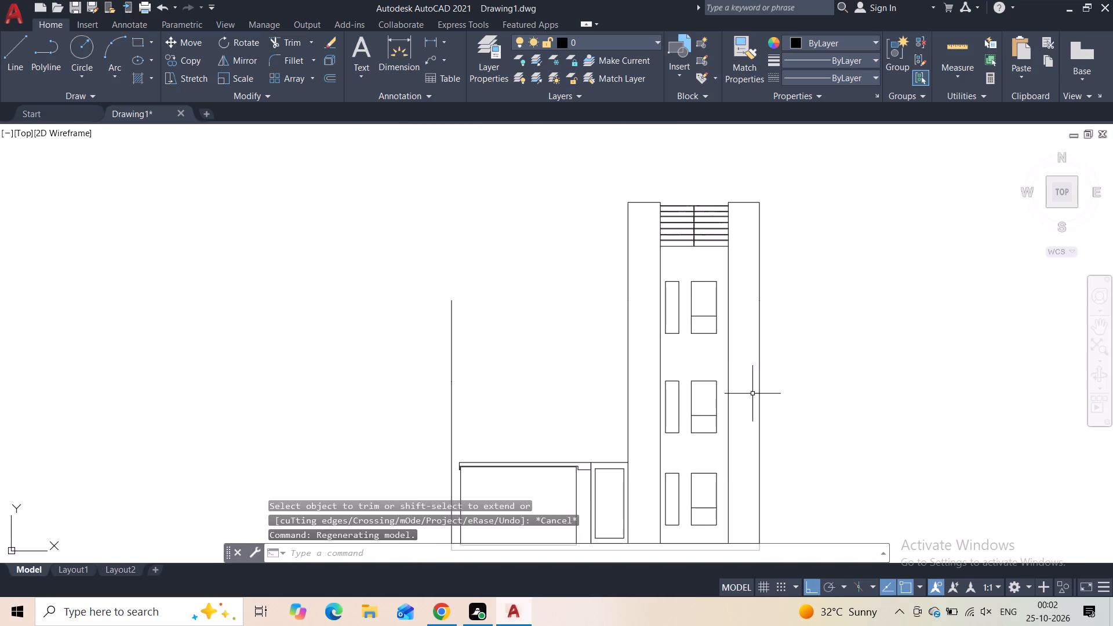
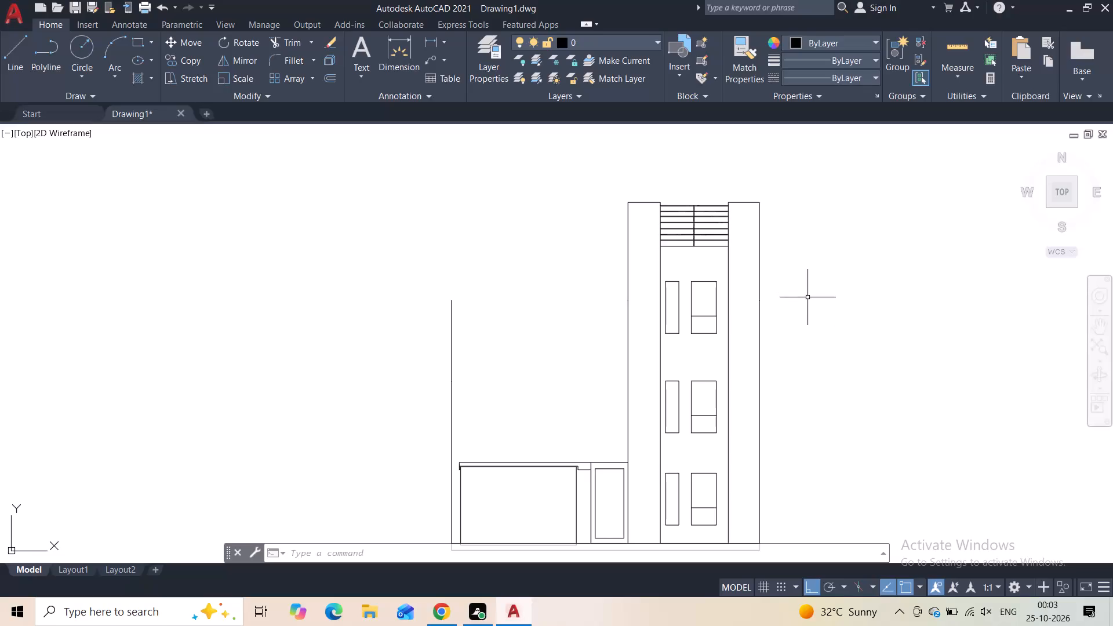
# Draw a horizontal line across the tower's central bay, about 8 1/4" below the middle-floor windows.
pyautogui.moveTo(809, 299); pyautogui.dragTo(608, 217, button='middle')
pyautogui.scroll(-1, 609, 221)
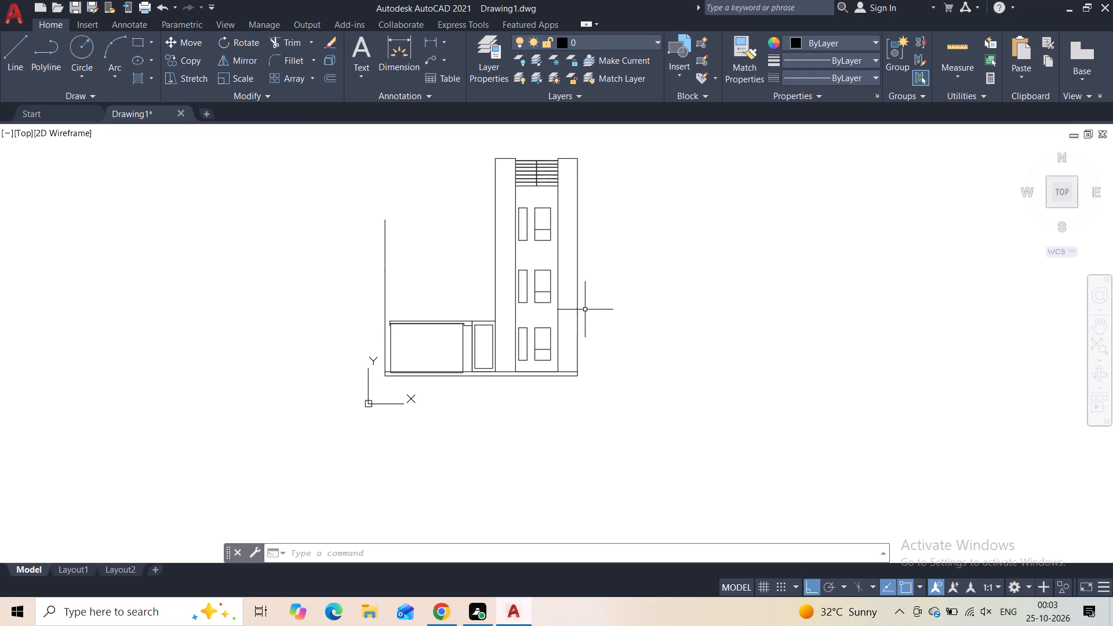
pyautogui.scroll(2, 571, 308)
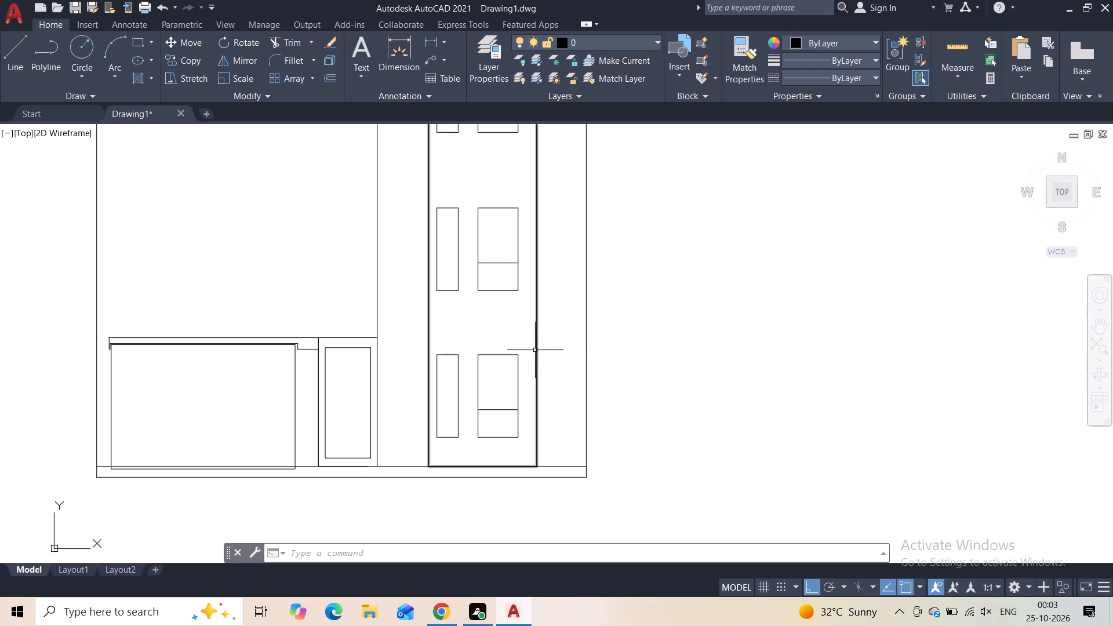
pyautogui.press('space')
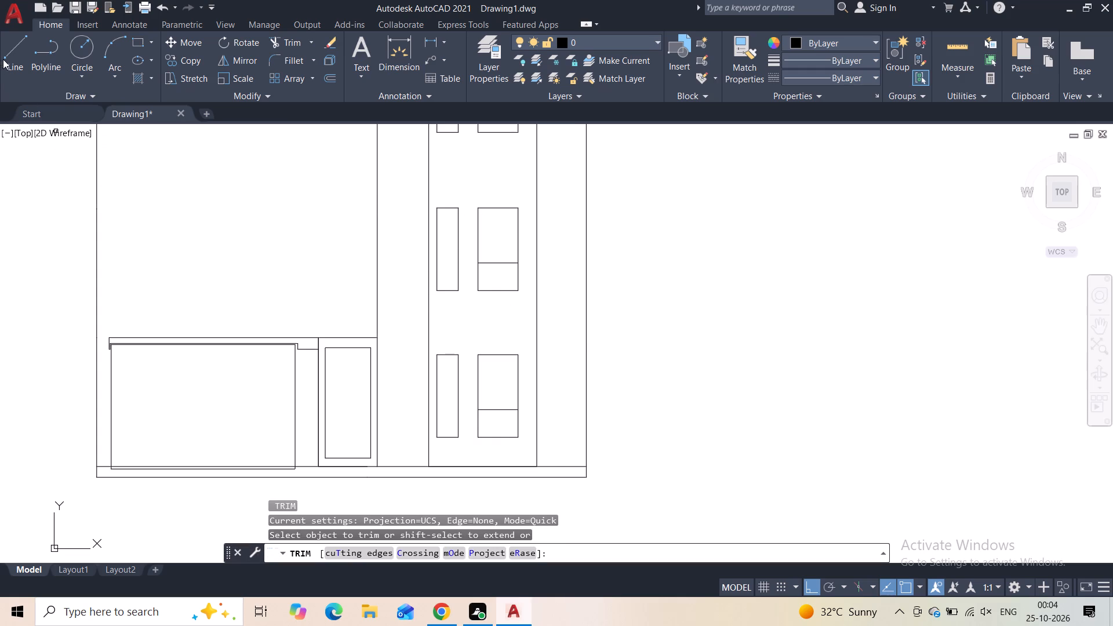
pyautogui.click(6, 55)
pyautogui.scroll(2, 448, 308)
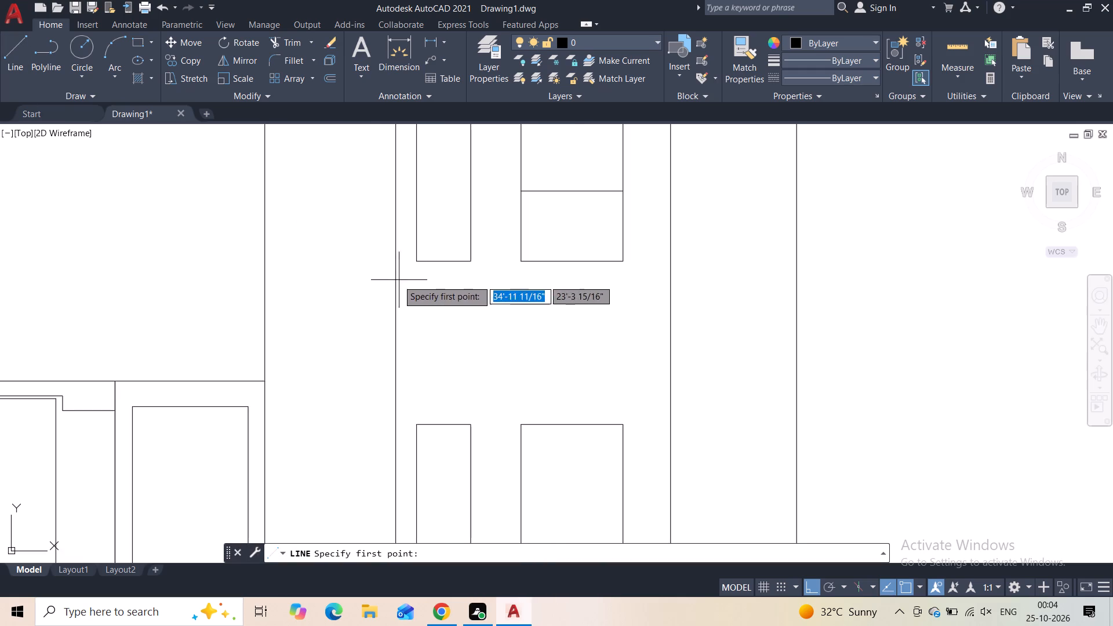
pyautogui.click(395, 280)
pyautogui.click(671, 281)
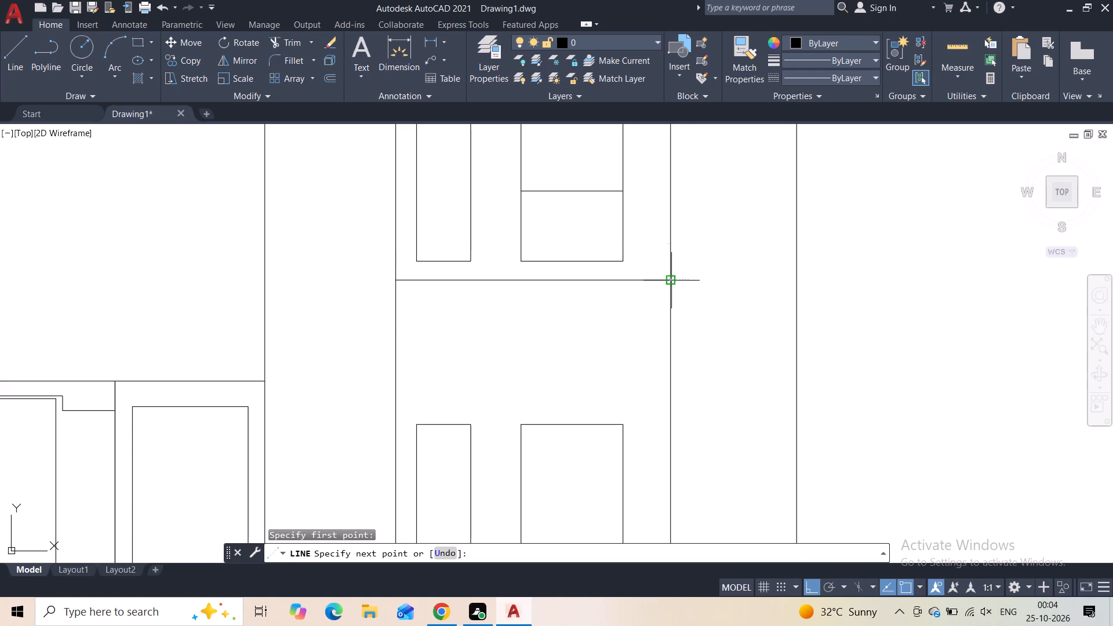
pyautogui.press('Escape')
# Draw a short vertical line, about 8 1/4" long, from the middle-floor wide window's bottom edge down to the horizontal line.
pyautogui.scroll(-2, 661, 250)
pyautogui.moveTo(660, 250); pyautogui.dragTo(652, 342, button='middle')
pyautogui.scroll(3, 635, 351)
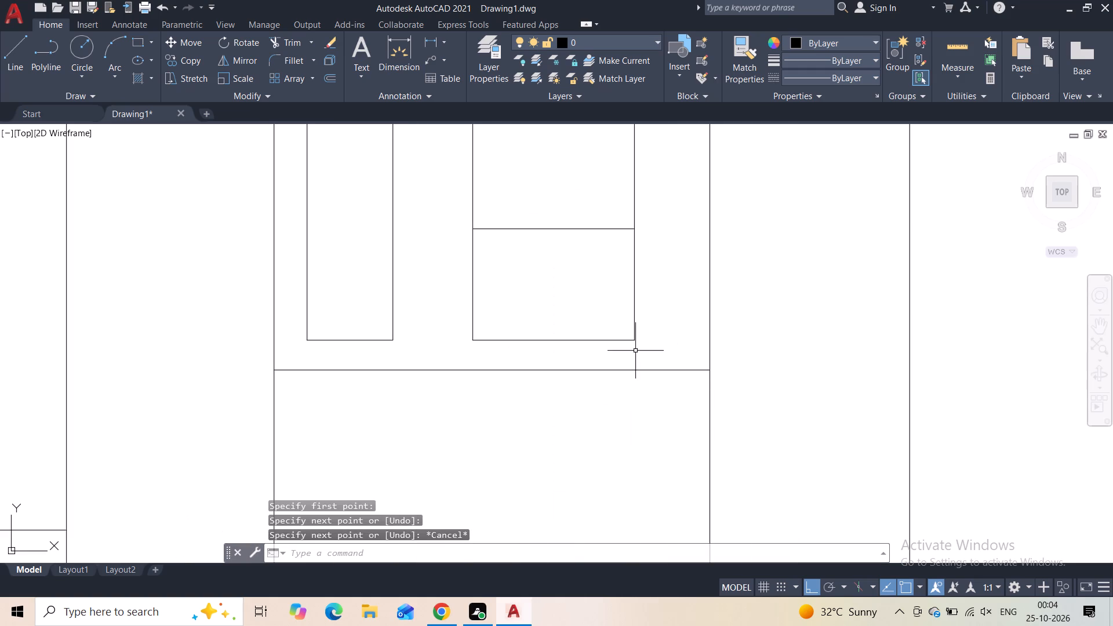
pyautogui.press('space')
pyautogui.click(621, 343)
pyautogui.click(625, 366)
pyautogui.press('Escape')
# Measure the vertical gap between the middle-floor wide window's bottom edge and the horizontal line with a linear dimension.
pyautogui.click(431, 38)
pyautogui.scroll(1, 630, 350)
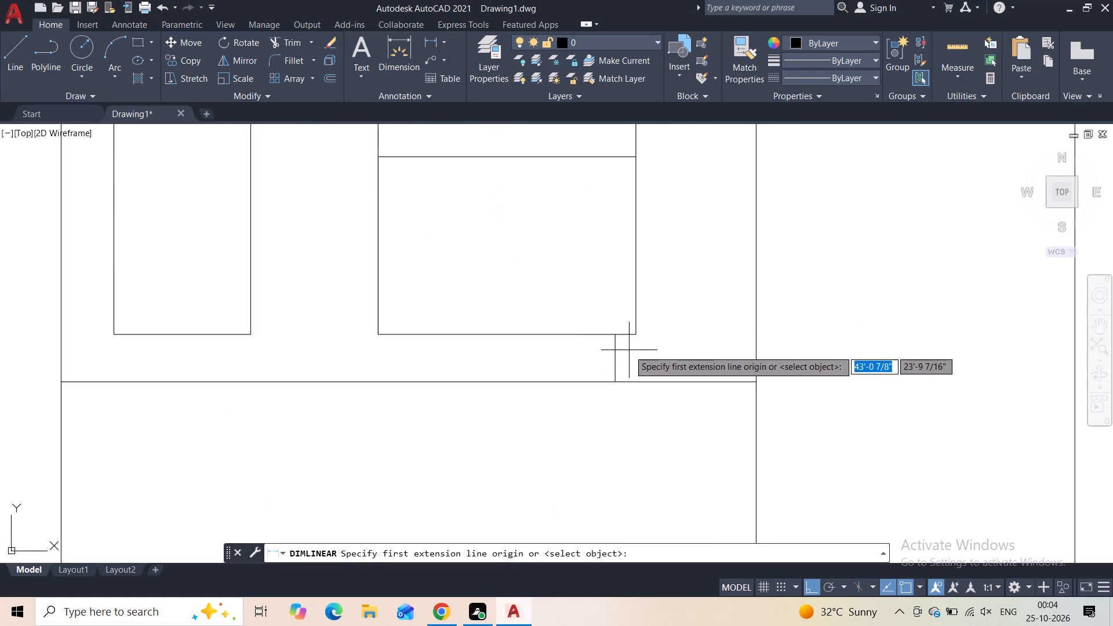
pyautogui.scroll(1, 629, 350)
pyautogui.click(605, 324)
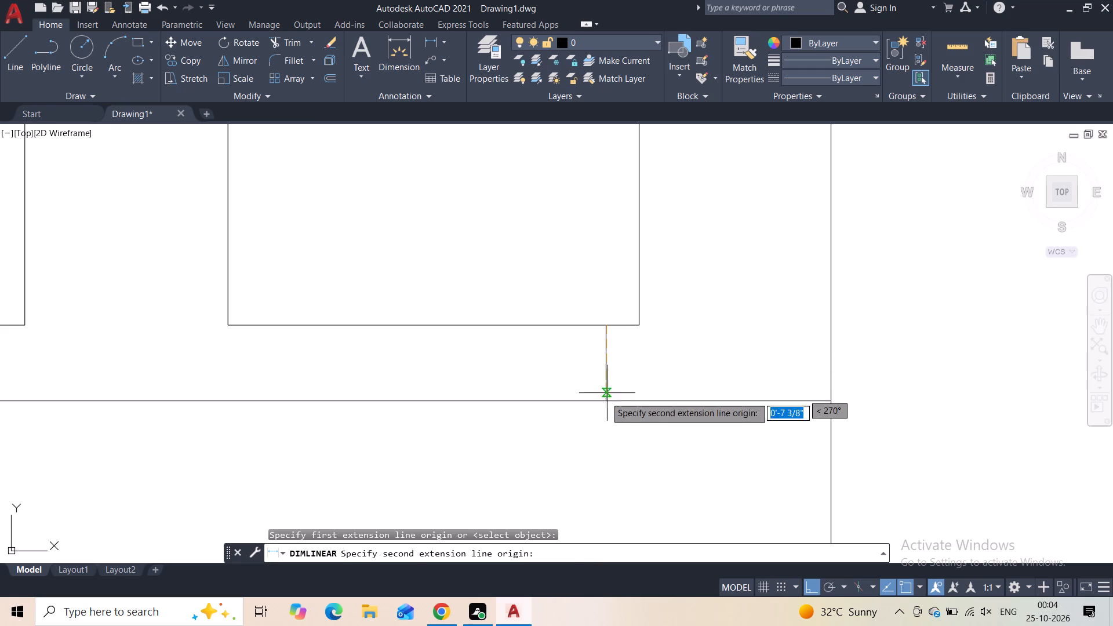
pyautogui.click(605, 398)
pyautogui.scroll(2, 600, 389)
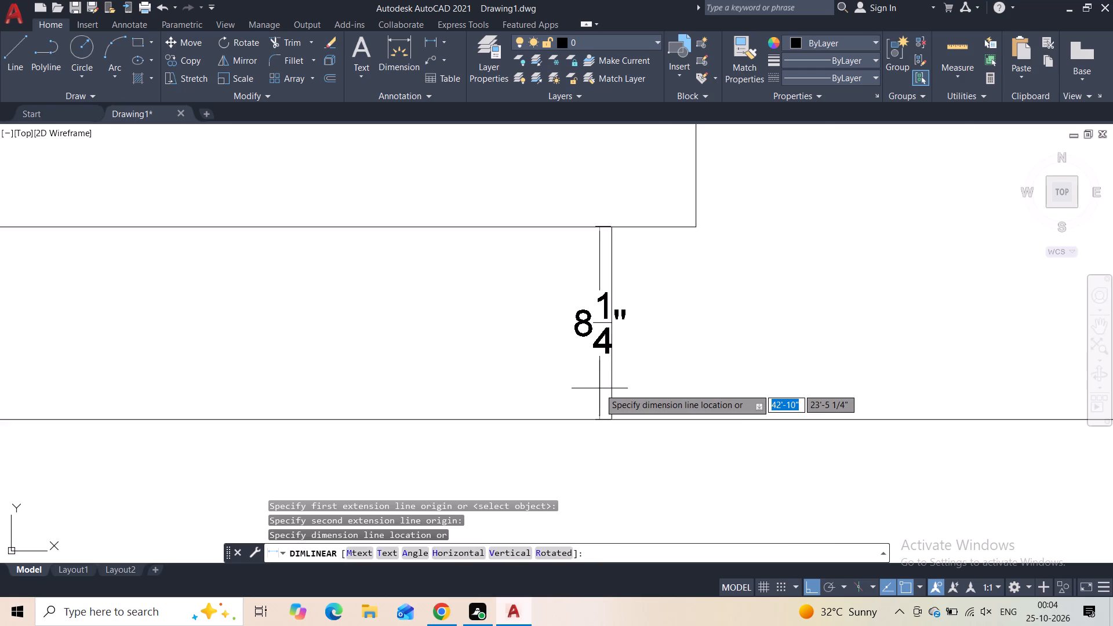
pyautogui.press('Escape')
# Draw a 1' vertical helper line upward from the top left corner of the middle-floor narrow window.
pyautogui.scroll(-5, 596, 370)
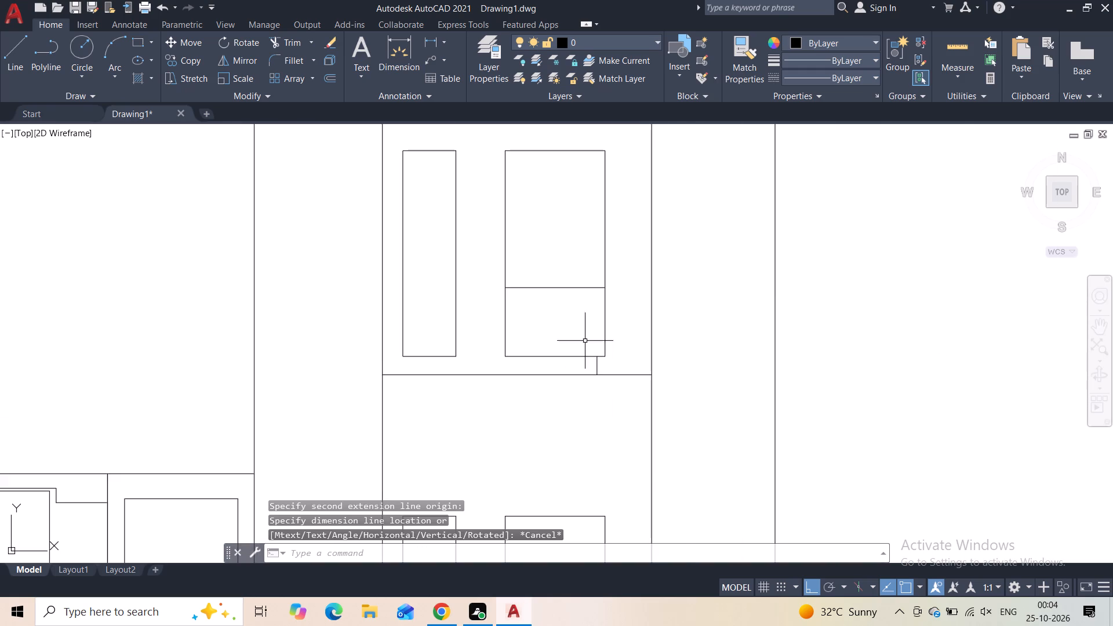
pyautogui.moveTo(581, 296); pyautogui.dragTo(587, 412, button='middle')
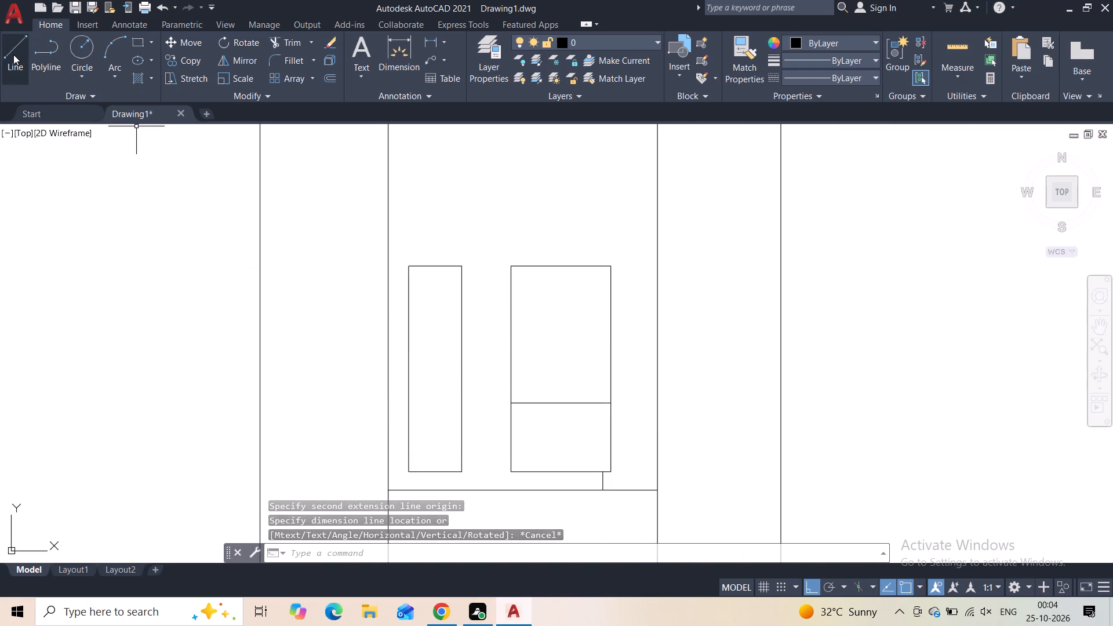
pyautogui.click(13, 54)
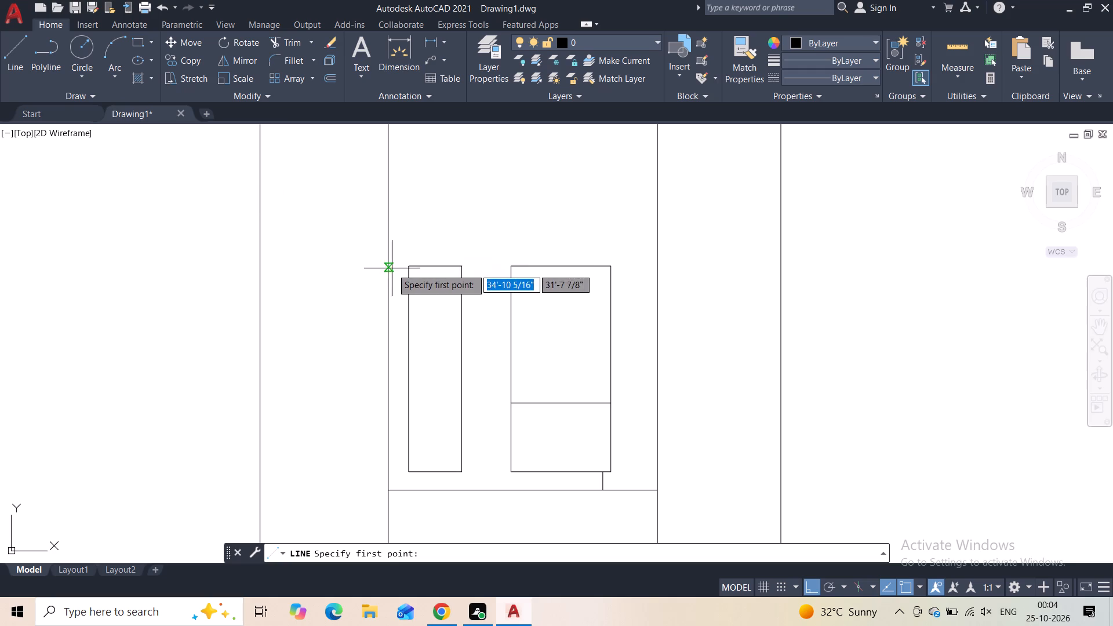
pyautogui.click(410, 266)
pyautogui.write("1'")
pyautogui.press('Return')
pyautogui.press('Escape')
# Draw horizontal lines from the helper line's top end to both inner tower walls, above the middle-floor windows.
pyautogui.press('space')
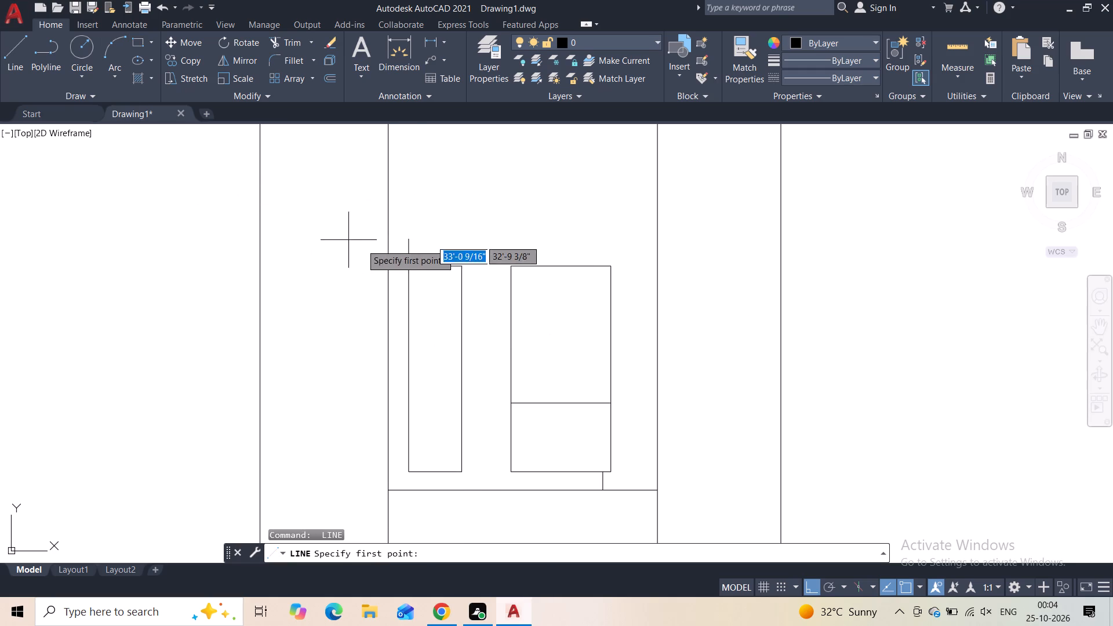
pyautogui.moveTo(405, 236); pyautogui.dragTo(397, 236)
pyautogui.click(391, 236)
pyautogui.press('Escape')
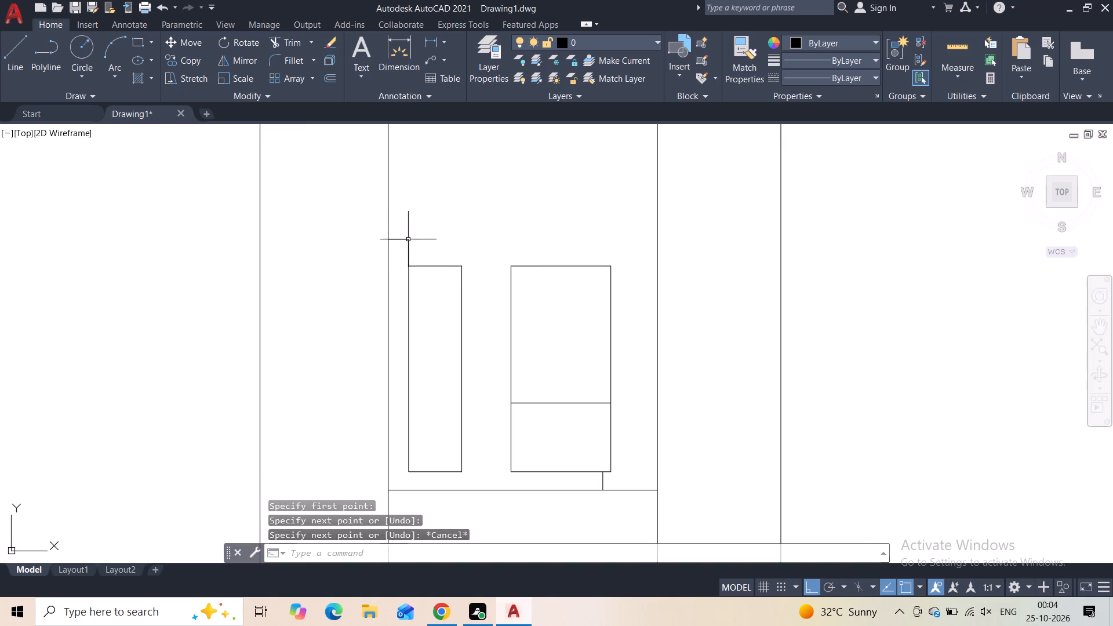
pyautogui.press('space')
pyautogui.click(408, 239)
pyautogui.press('space')
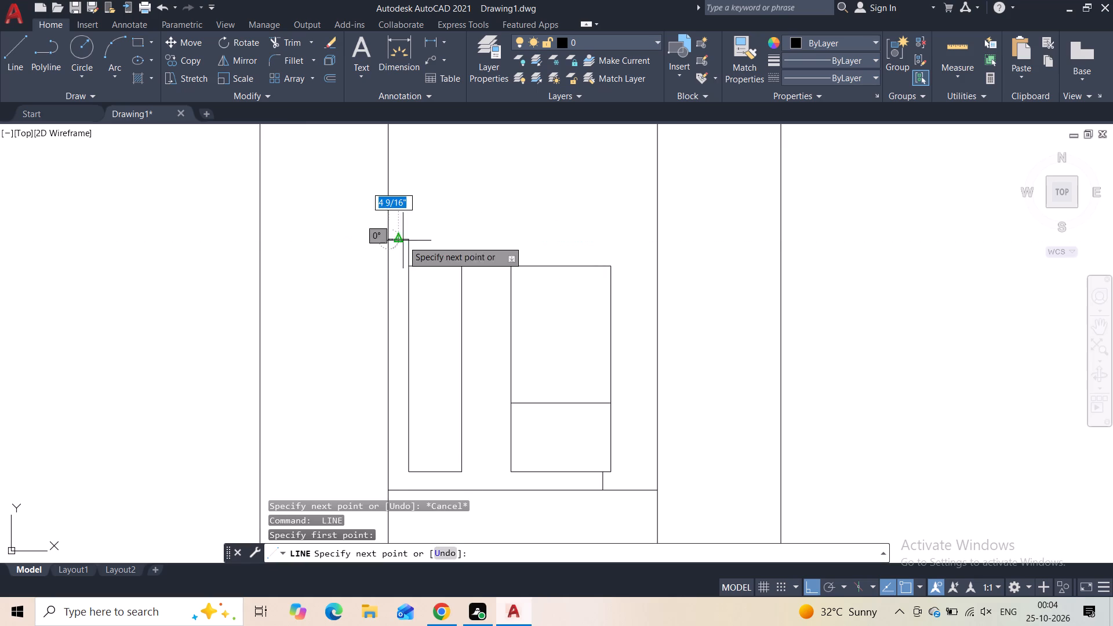
pyautogui.press('Escape')
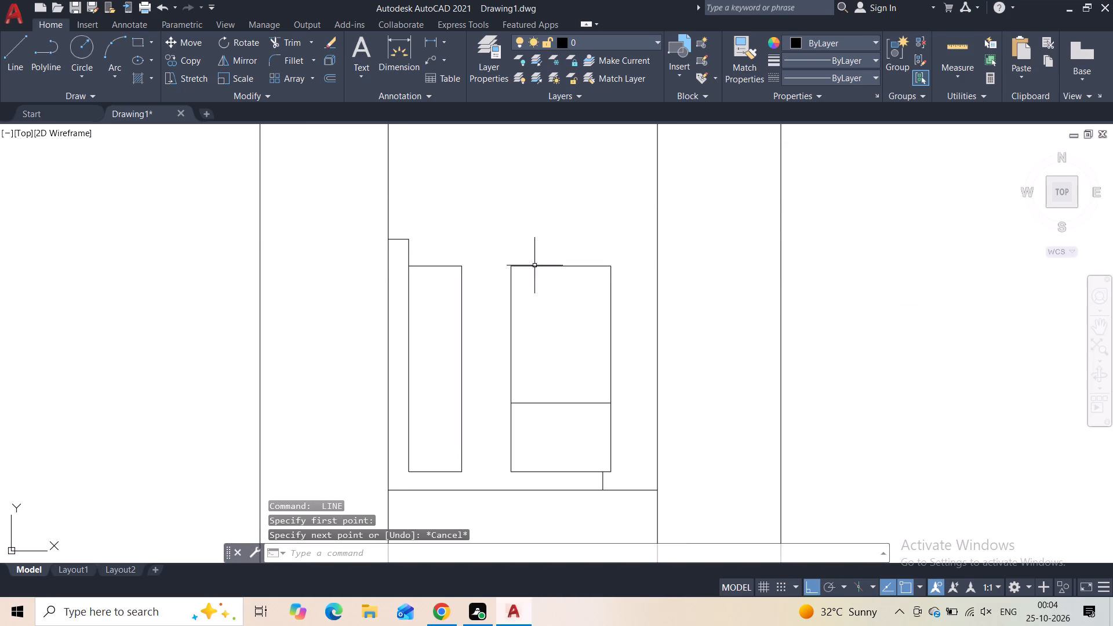
pyautogui.press('space')
pyautogui.click(411, 241)
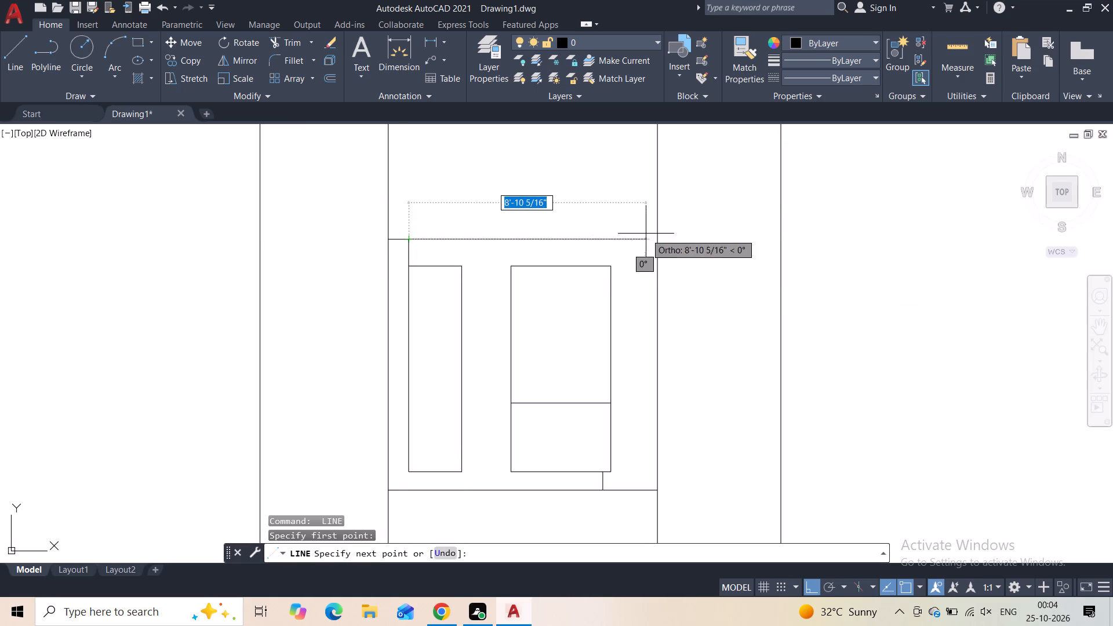
pyautogui.click(661, 238)
pyautogui.press('Escape')
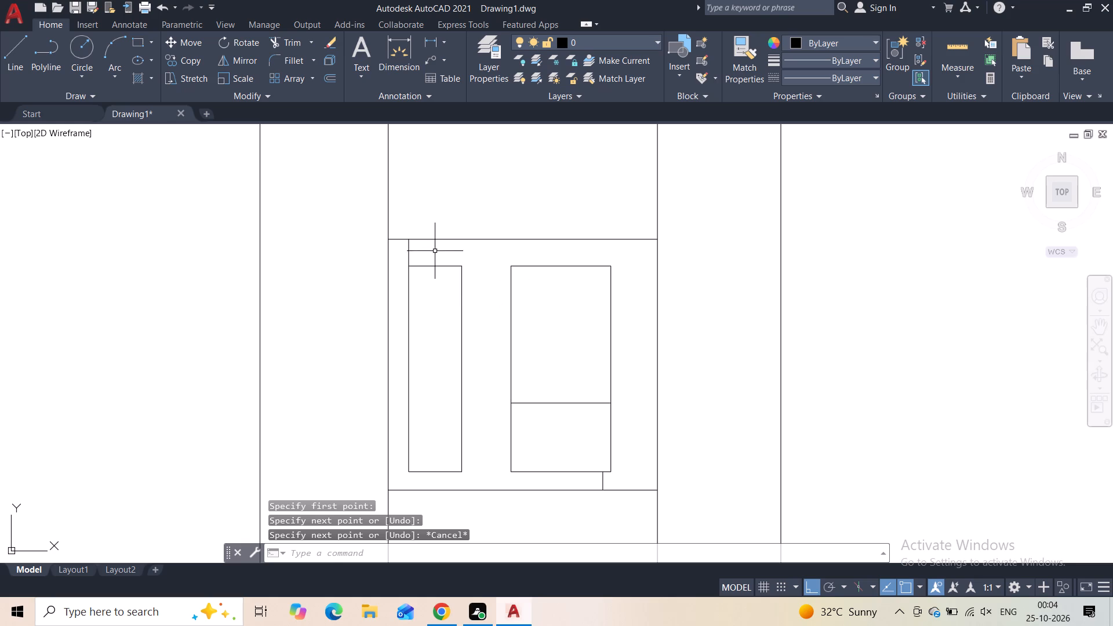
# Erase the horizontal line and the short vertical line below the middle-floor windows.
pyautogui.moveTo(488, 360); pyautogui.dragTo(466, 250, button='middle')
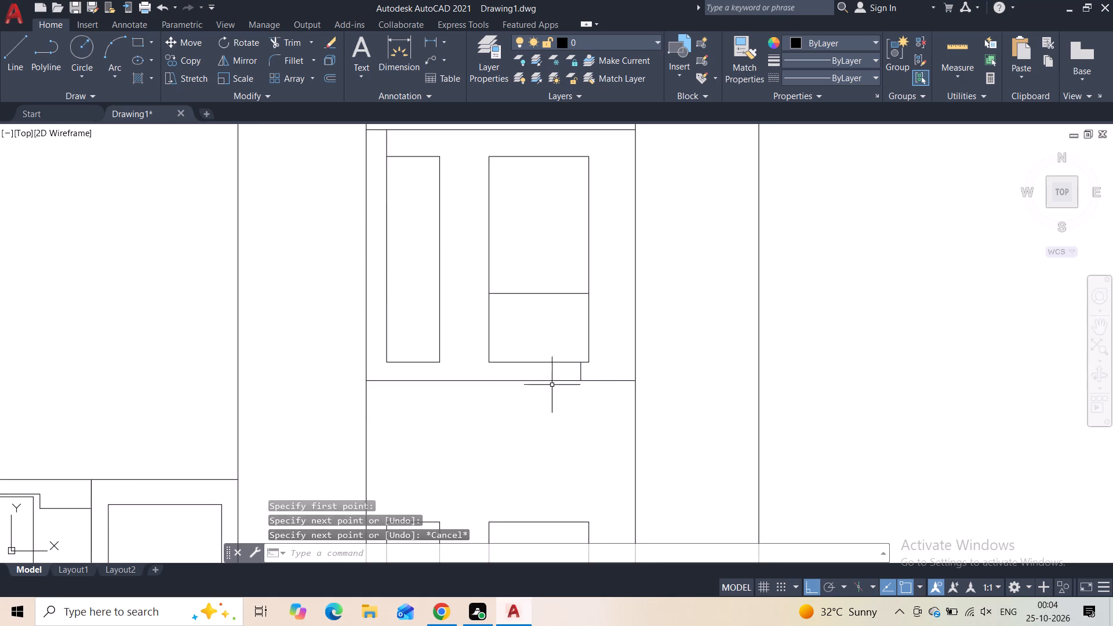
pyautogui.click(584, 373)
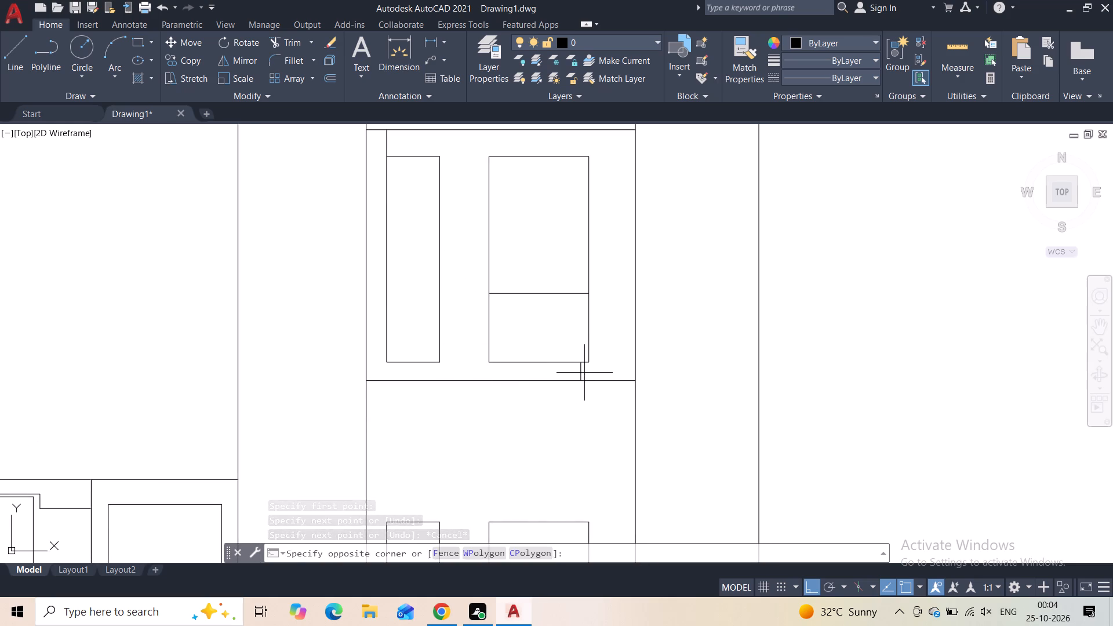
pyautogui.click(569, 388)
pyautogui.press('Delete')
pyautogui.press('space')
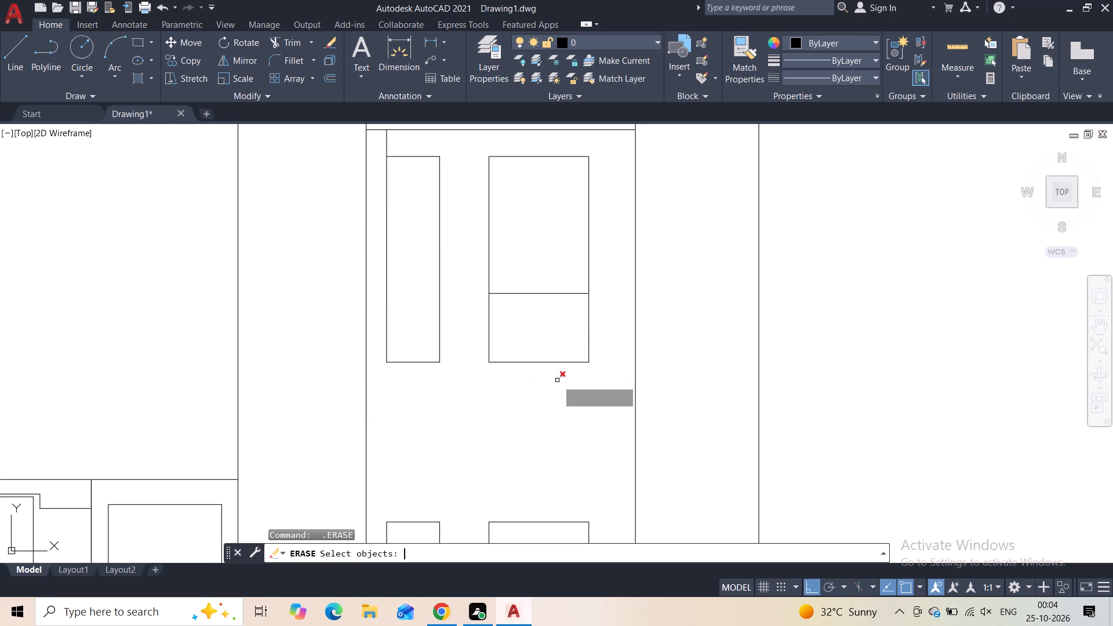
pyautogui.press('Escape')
# Draw a 1' vertical helper line downward from the bottom edge of the middle-floor wide window.
pyautogui.click(12, 50)
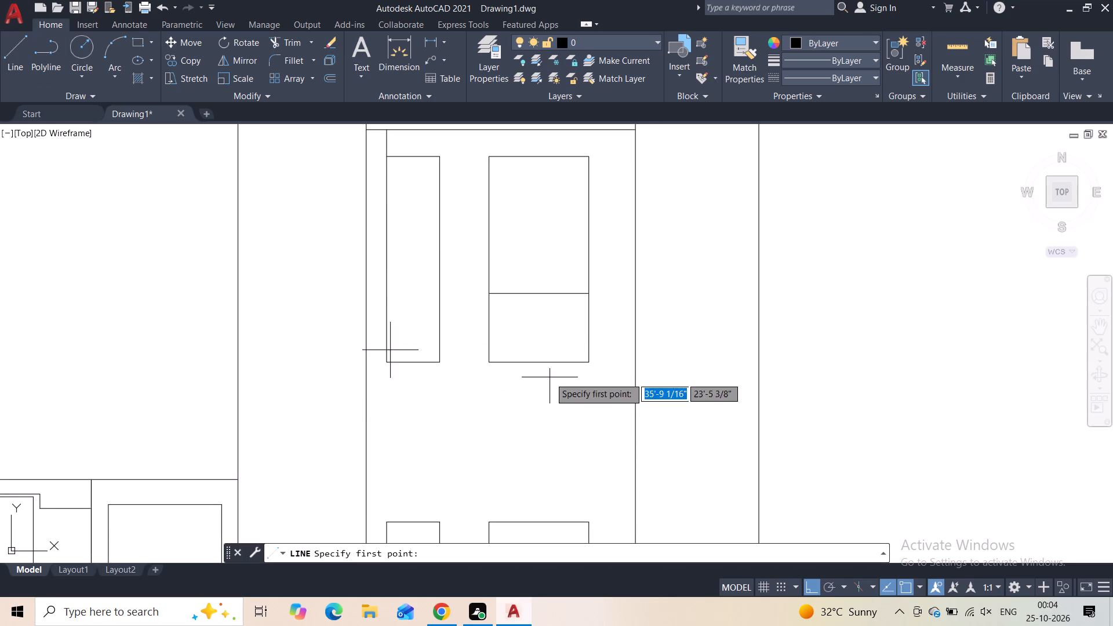
pyautogui.click(547, 366)
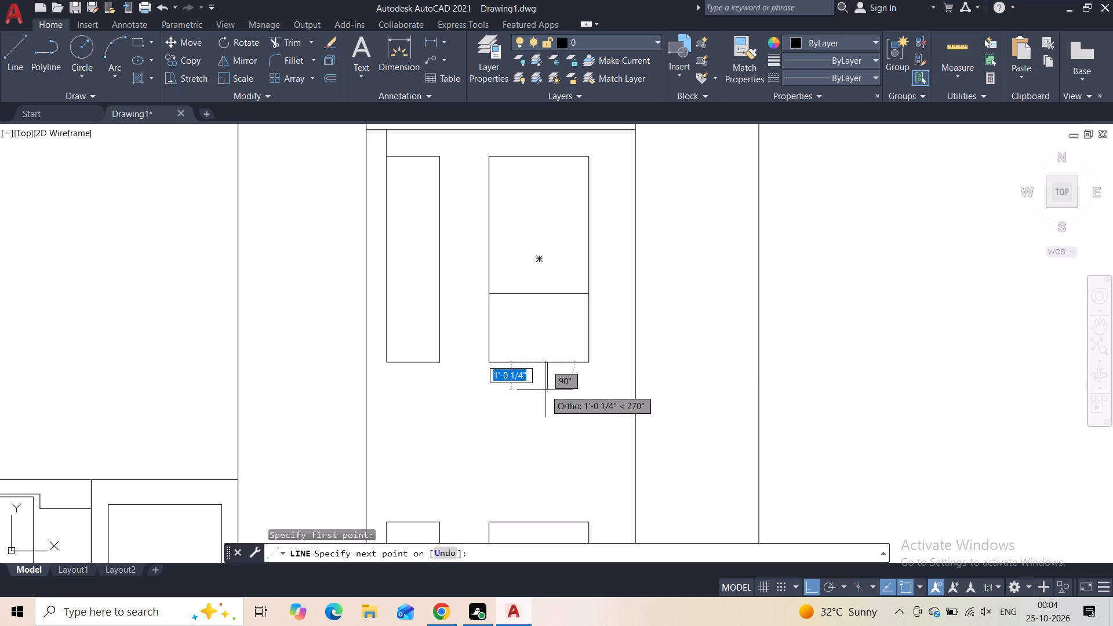
pyautogui.write("1'")
pyautogui.press('Return')
pyautogui.press('Escape')
# Draw horizontal lines from the helper line's lower end to both inner tower walls, below the middle-floor windows.
pyautogui.press('space')
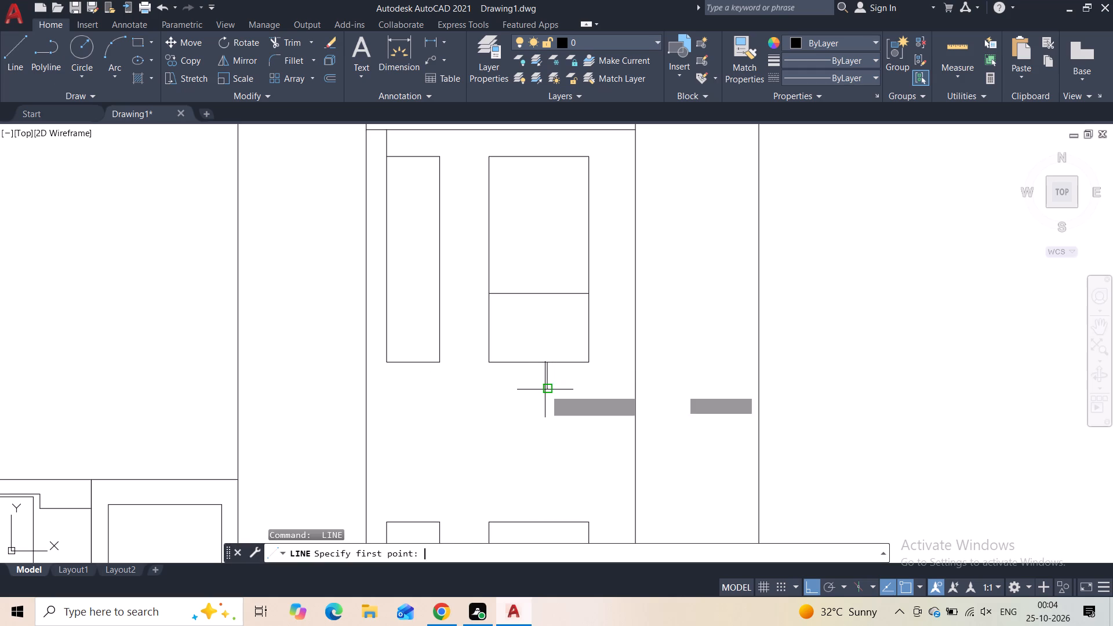
pyautogui.click(547, 390)
pyautogui.click(632, 393)
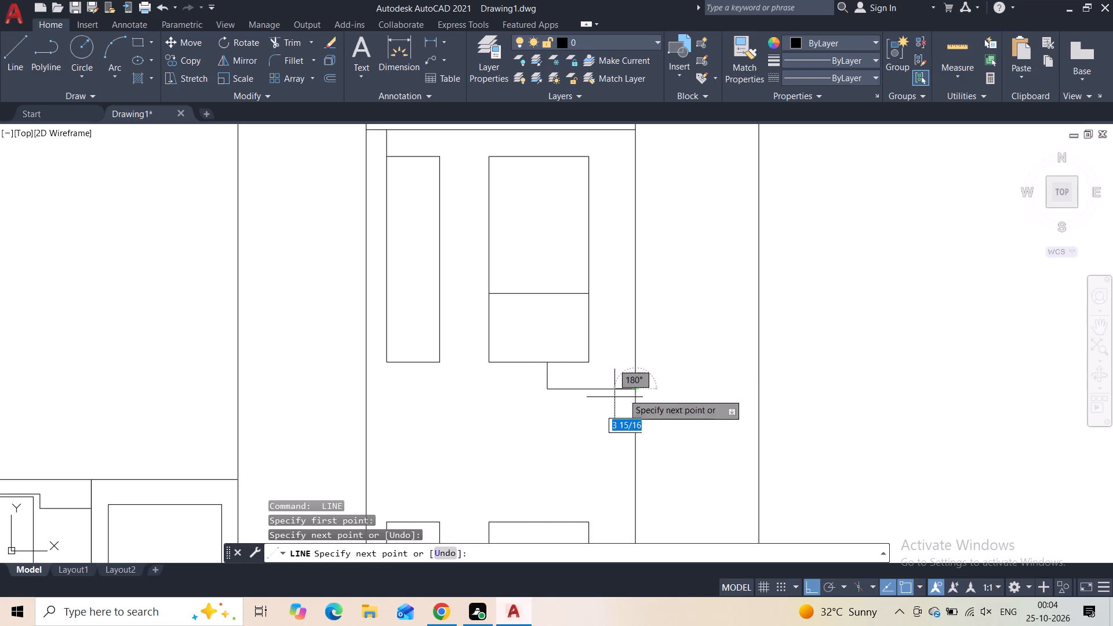
pyautogui.press('Escape')
pyautogui.press('space')
pyautogui.click(542, 391)
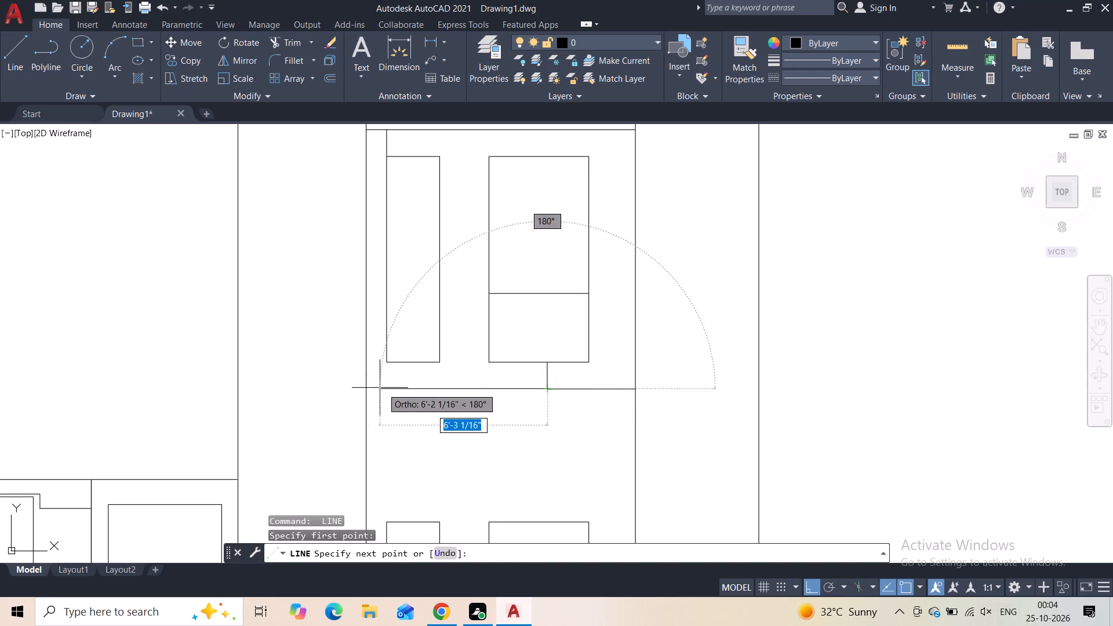
pyautogui.click(367, 388)
pyautogui.press('Escape')
# Trim away both 1' helper lines at the middle-floor windows and the horizontal dividing line inside the wide window.
pyautogui.click(286, 39)
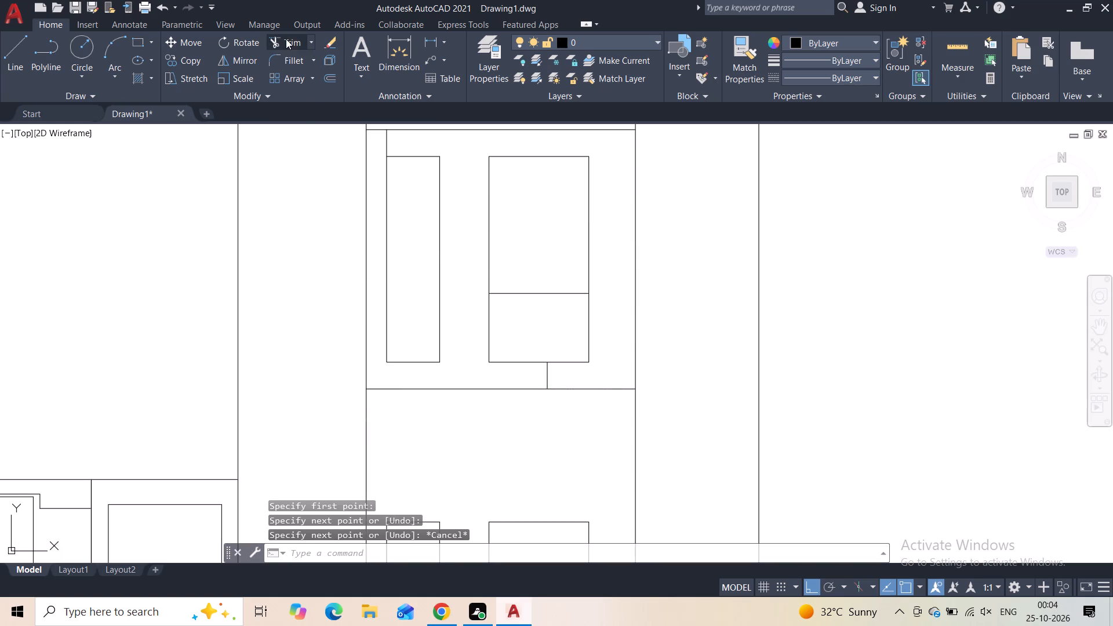
pyautogui.moveTo(553, 374); pyautogui.dragTo(493, 363)
pyautogui.moveTo(534, 251); pyautogui.dragTo(534, 254, button='middle')
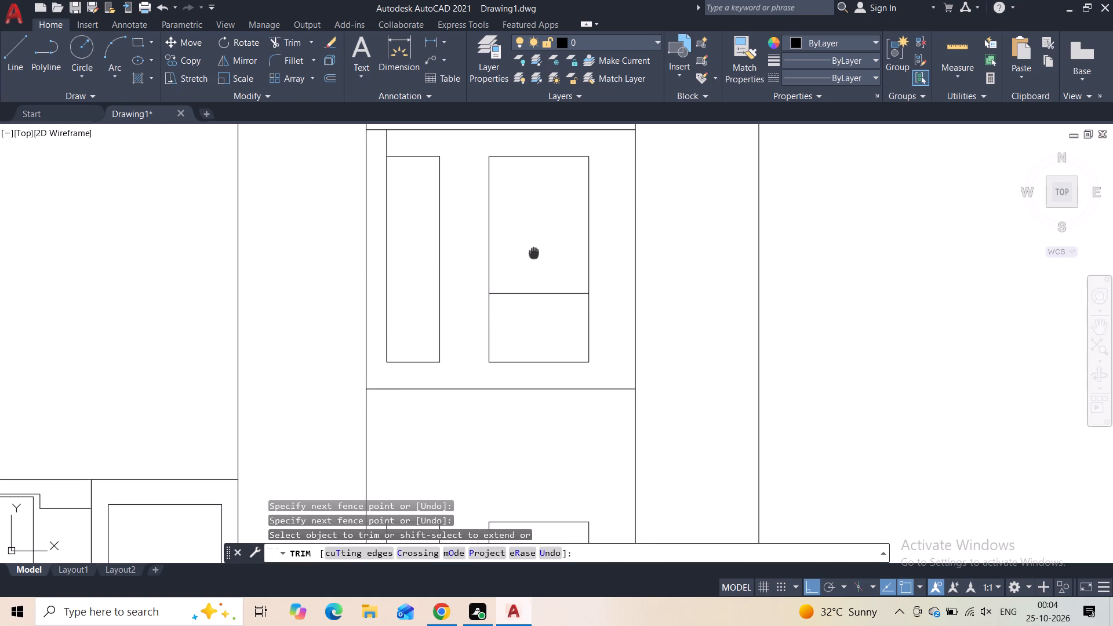
pyautogui.moveTo(534, 254); pyautogui.dragTo(533, 286, button='middle')
pyautogui.moveTo(533, 286); pyautogui.dragTo(539, 340)
pyautogui.moveTo(530, 315); pyautogui.dragTo(528, 363, button='middle')
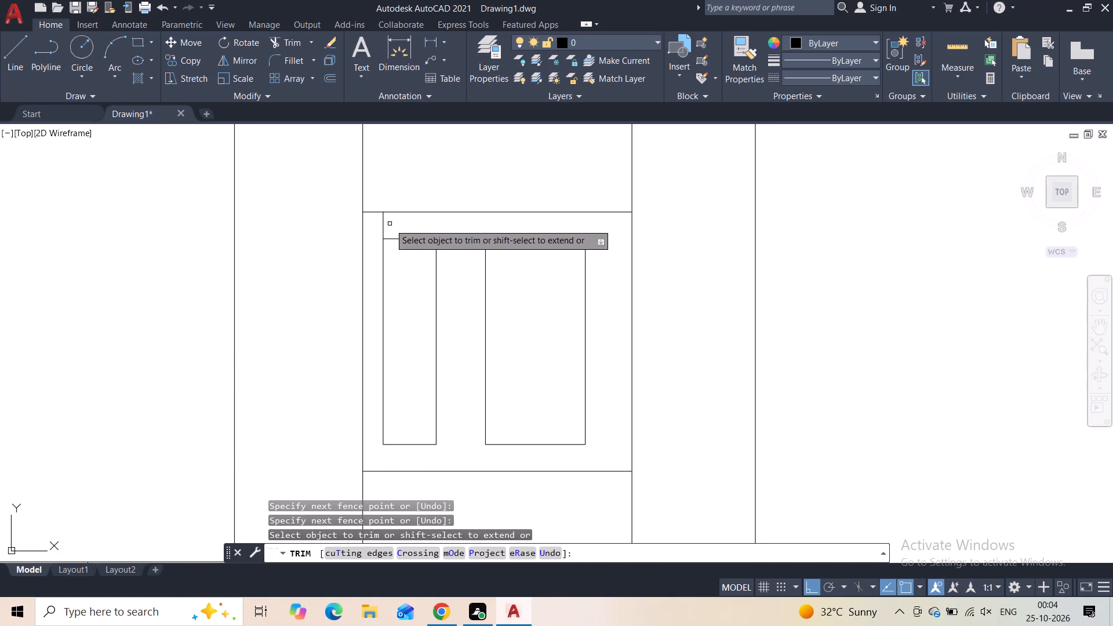
pyautogui.moveTo(390, 224); pyautogui.dragTo(380, 223)
pyautogui.press('Escape')
# Draw a 1' vertical helper line upward from the top edge of the lowest-floor narrow window.
pyautogui.scroll(-2, 495, 346)
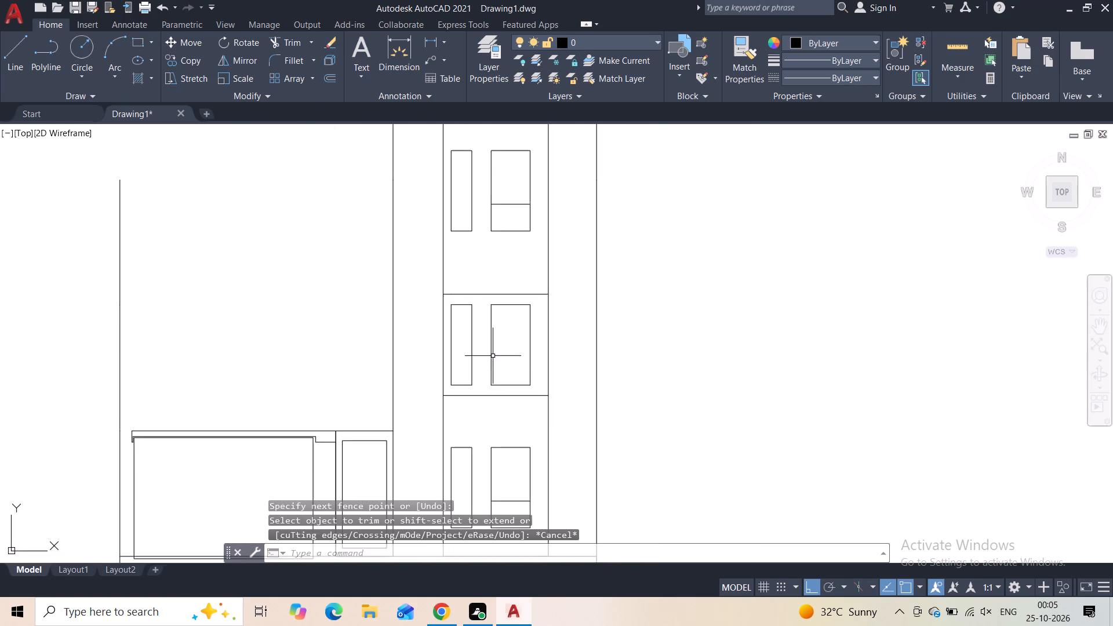
pyautogui.moveTo(493, 358); pyautogui.dragTo(469, 213, button='middle')
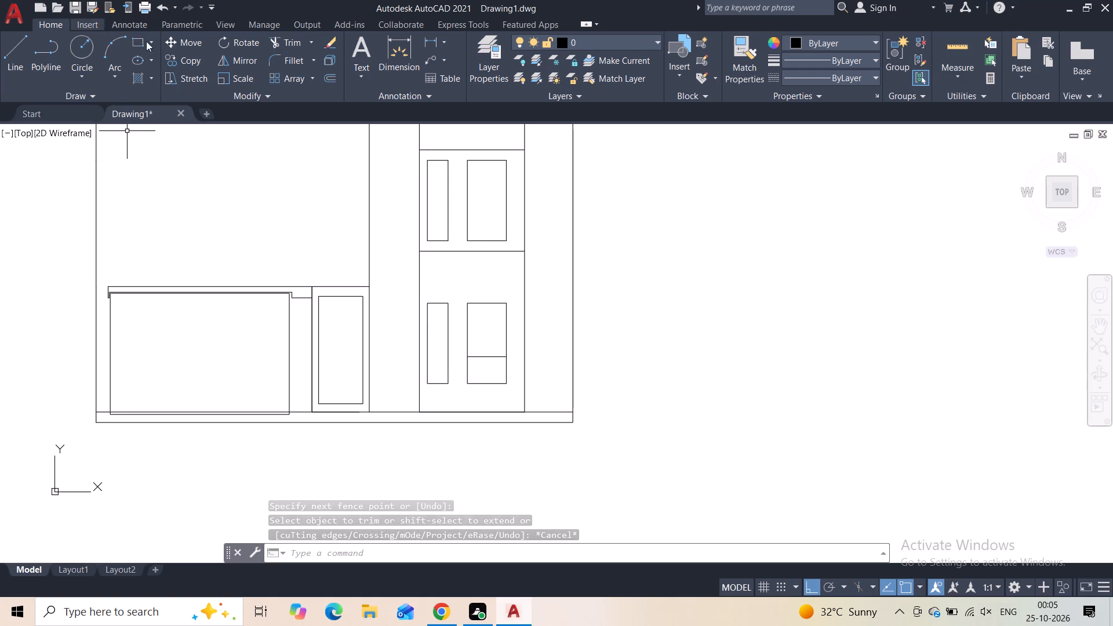
pyautogui.click(294, 42)
pyautogui.press('Escape')
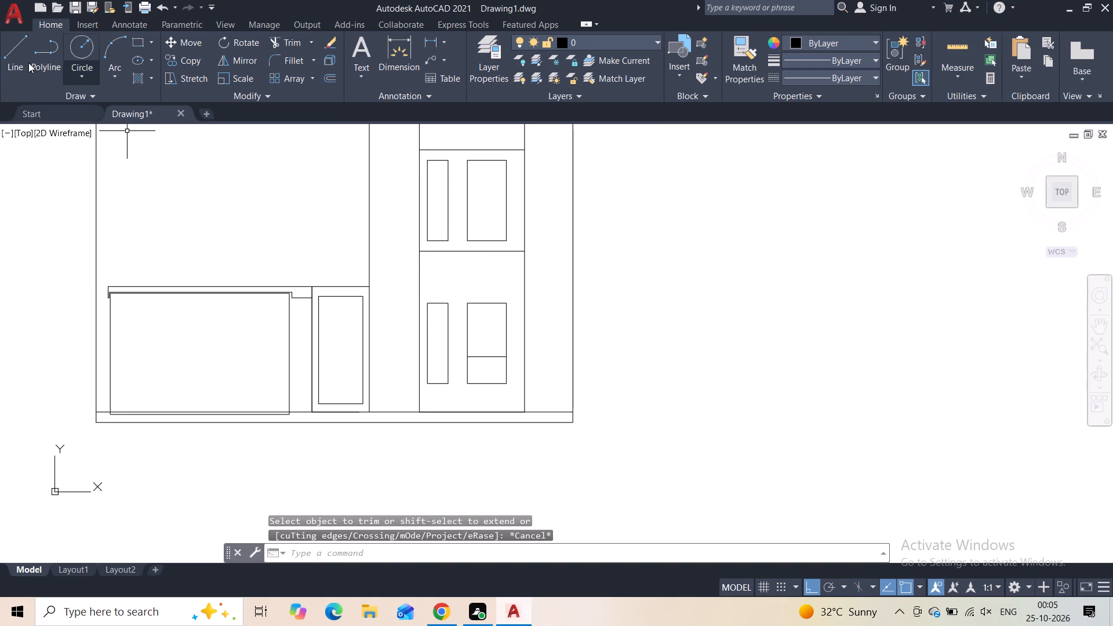
pyautogui.click(16, 59)
pyautogui.scroll(1, 480, 333)
pyautogui.scroll(1, 408, 283)
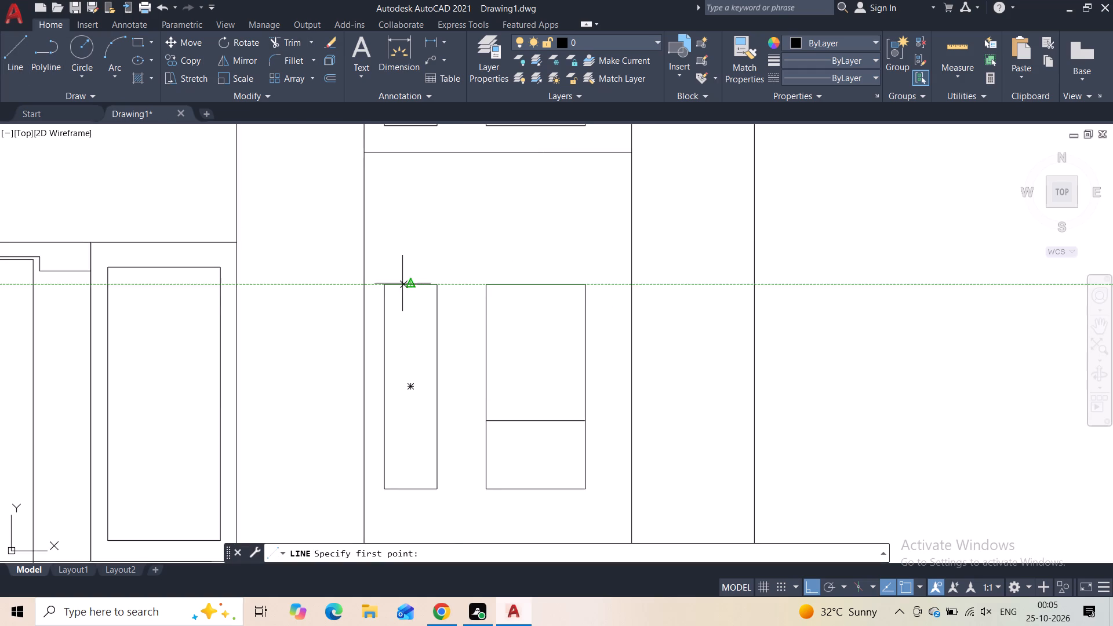
pyautogui.click(402, 283)
pyautogui.write("1'")
pyautogui.press('Return')
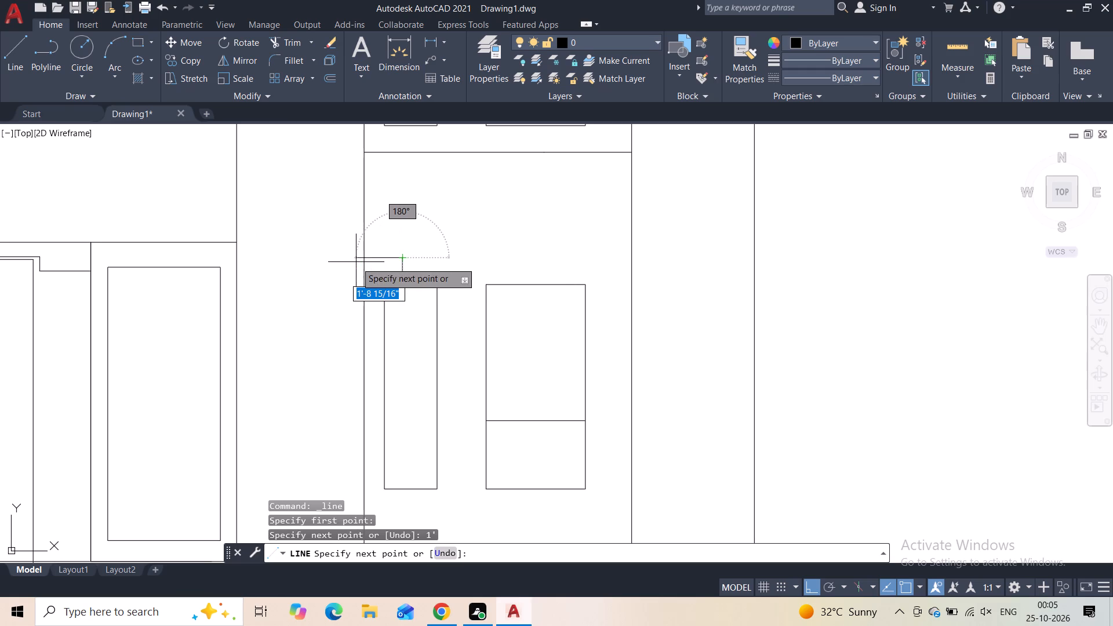
# Draw horizontal lines from the helper line's upper end to both inner tower walls, above the lowest-floor windows.
pyautogui.click(361, 263)
pyautogui.press('Escape')
pyautogui.press('space')
pyautogui.click(402, 257)
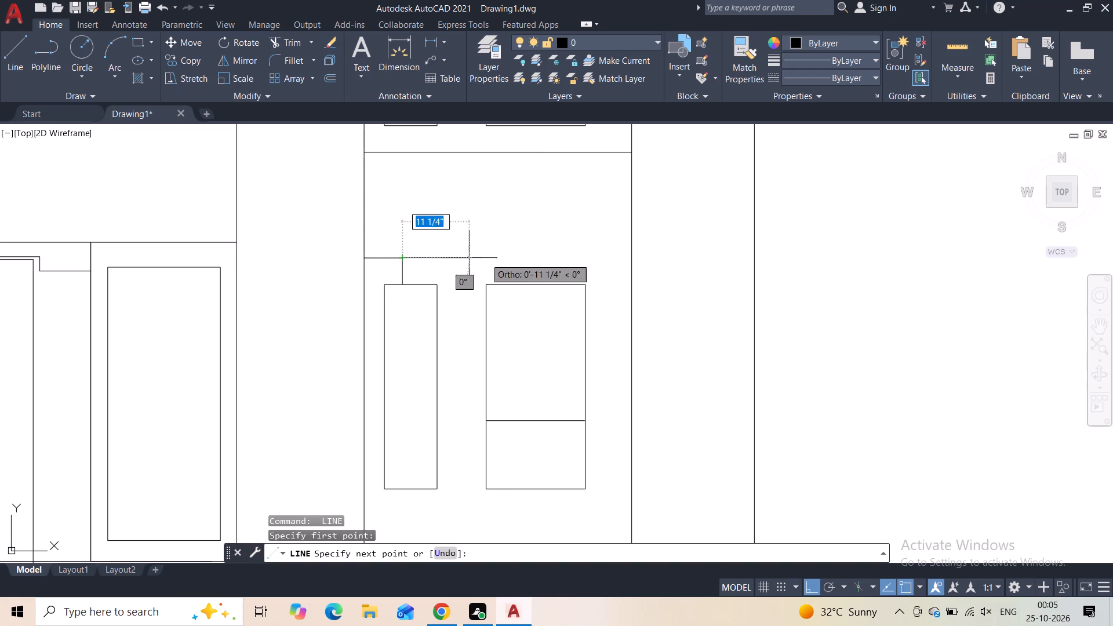
pyautogui.click(630, 264)
pyautogui.press('Escape')
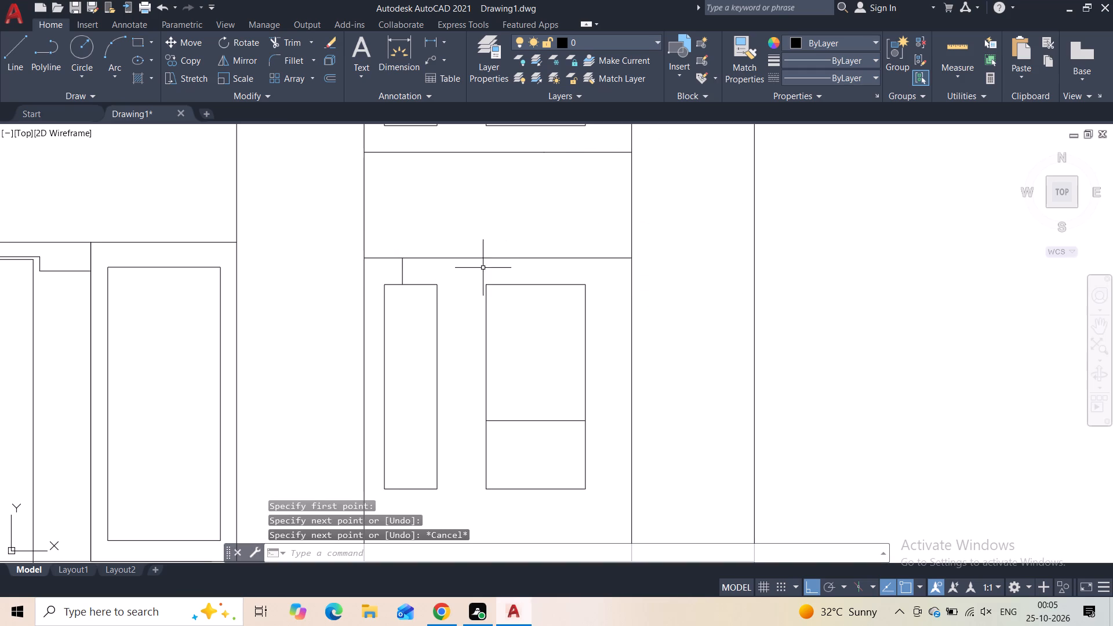
# Trim away the 1' helper line above the lowest-floor narrow window.
pyautogui.click(292, 43)
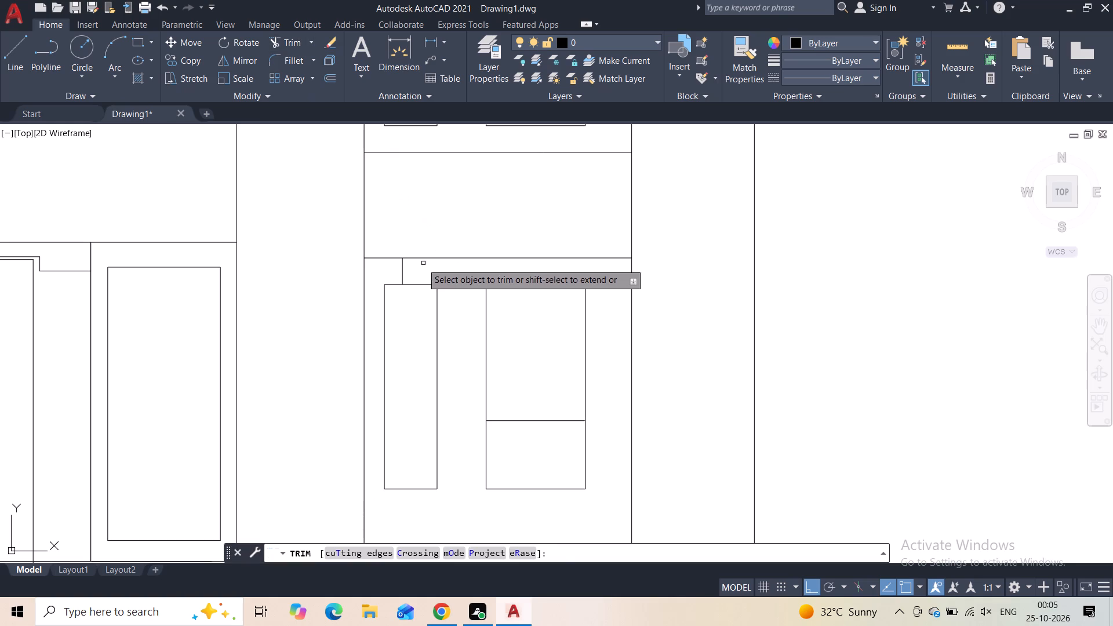
pyautogui.moveTo(419, 265); pyautogui.dragTo(385, 267)
pyautogui.scroll(-2, 385, 268)
pyautogui.moveTo(397, 308); pyautogui.dragTo(386, 224, button='middle')
pyautogui.press('Escape')
# Draw a 1' vertical helper line downward from the midpoint of the lowest-floor narrow window's bottom edge.
pyautogui.scroll(1, 384, 293)
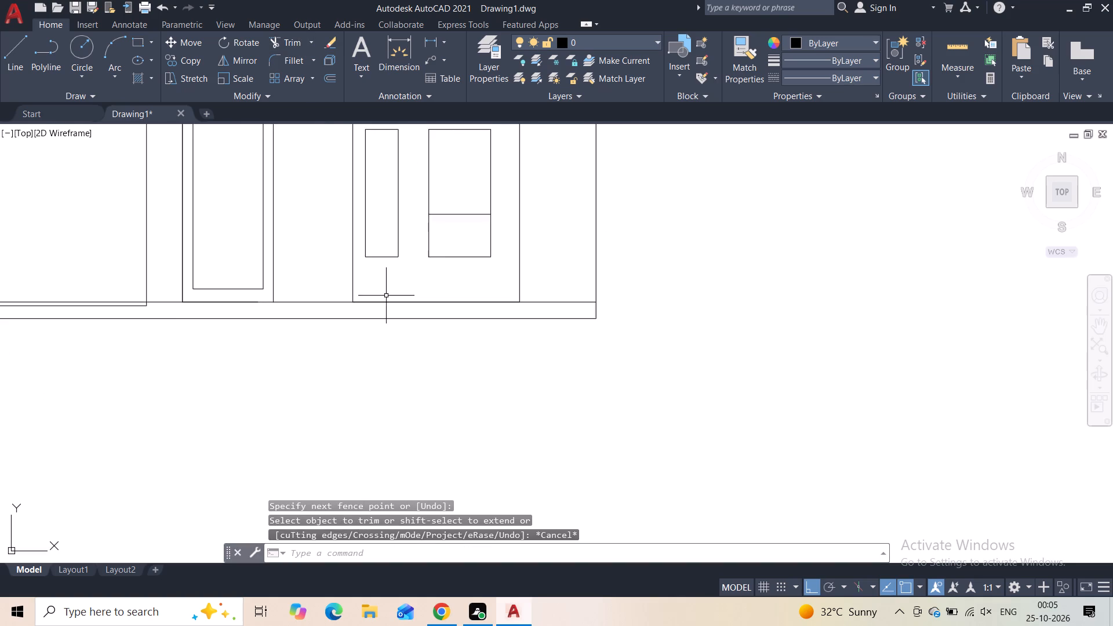
pyautogui.scroll(1, 386, 296)
pyautogui.press('space')
pyautogui.click(12, 64)
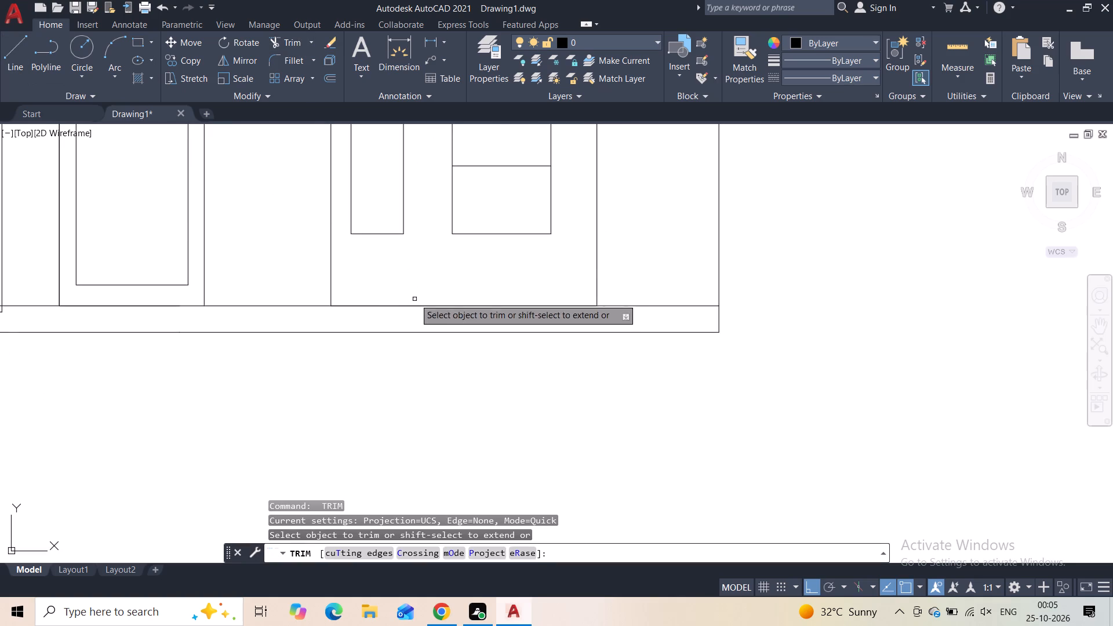
pyautogui.press('Escape')
pyautogui.click(14, 62)
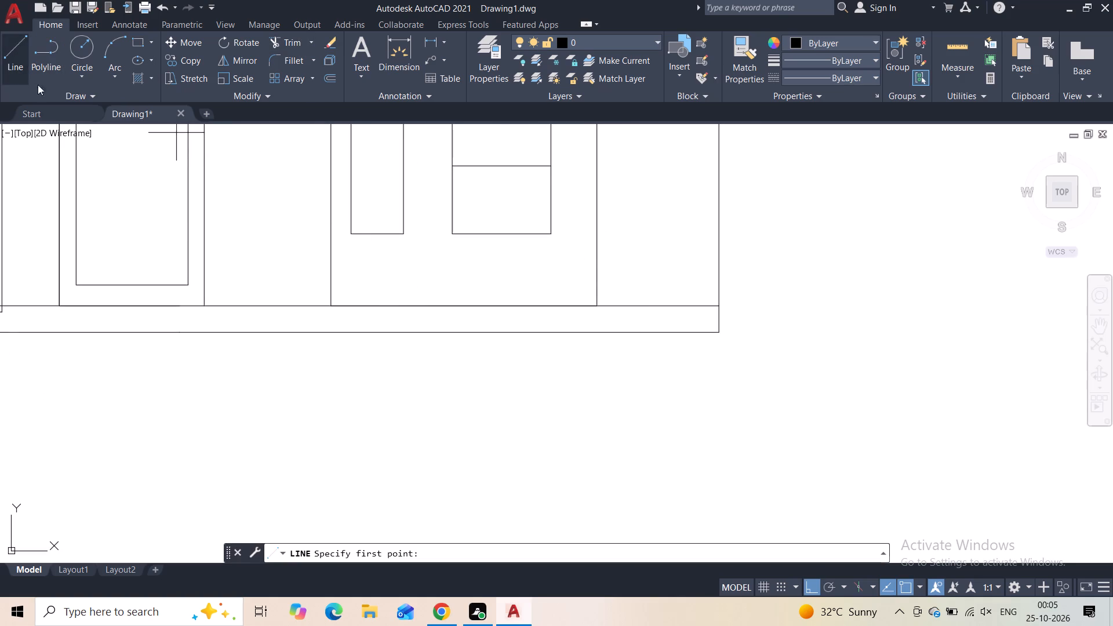
pyautogui.click(372, 236)
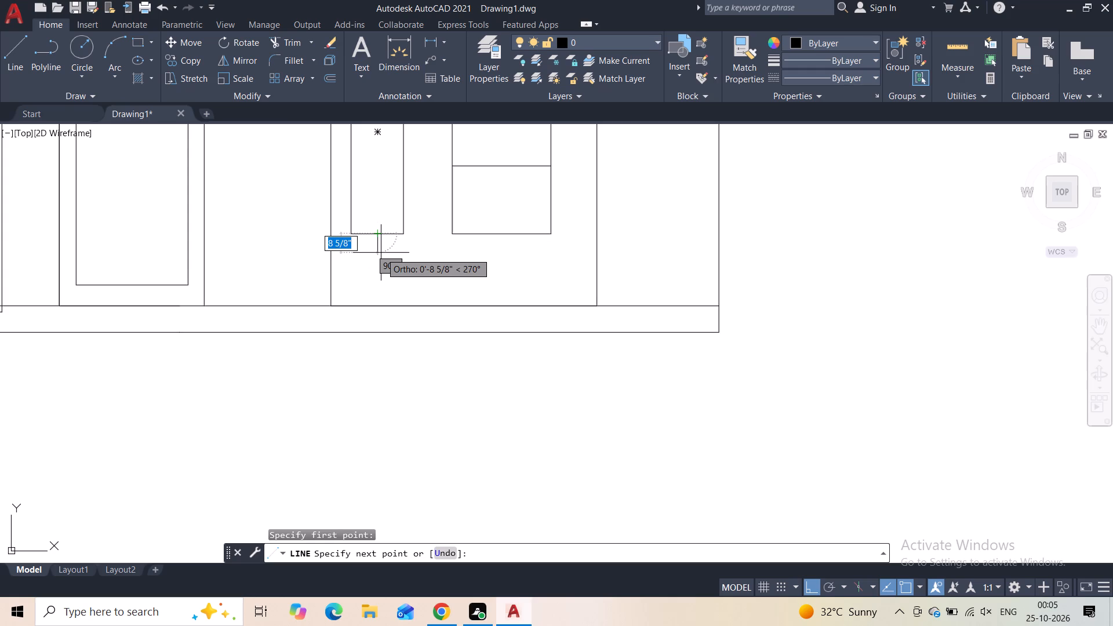
pyautogui.write("1'")
pyautogui.press('Return')
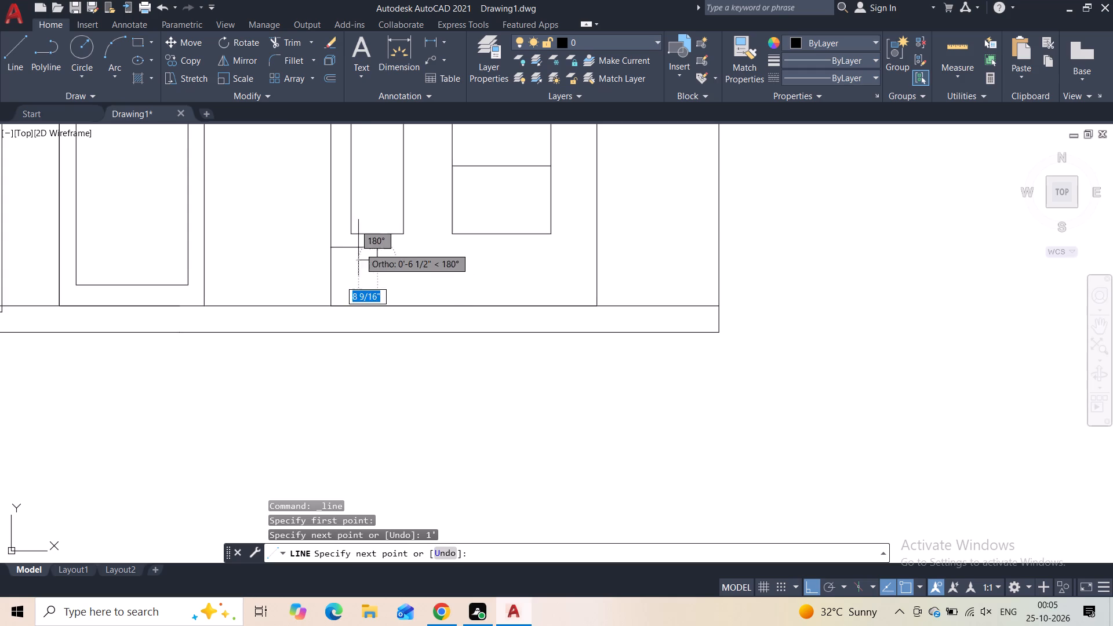
# Draw horizontal lines from the helper line's lower end to both inner tower walls, below the lowest-floor windows.
pyautogui.click(329, 257)
pyautogui.press('Escape')
pyautogui.press('space')
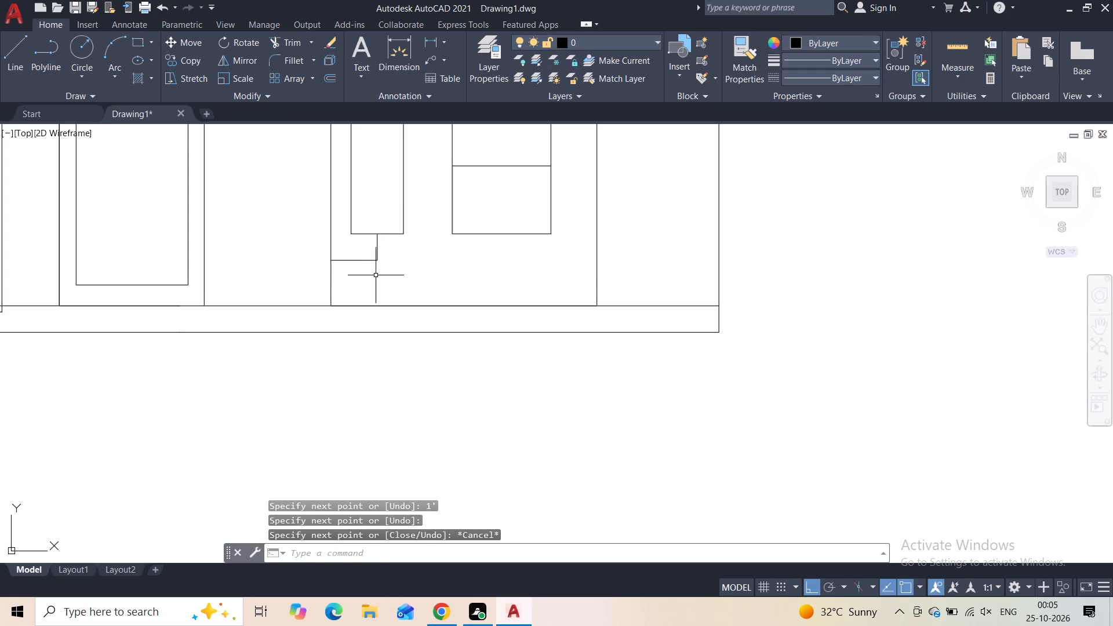
pyautogui.click(378, 263)
pyautogui.click(598, 260)
pyautogui.press('Escape')
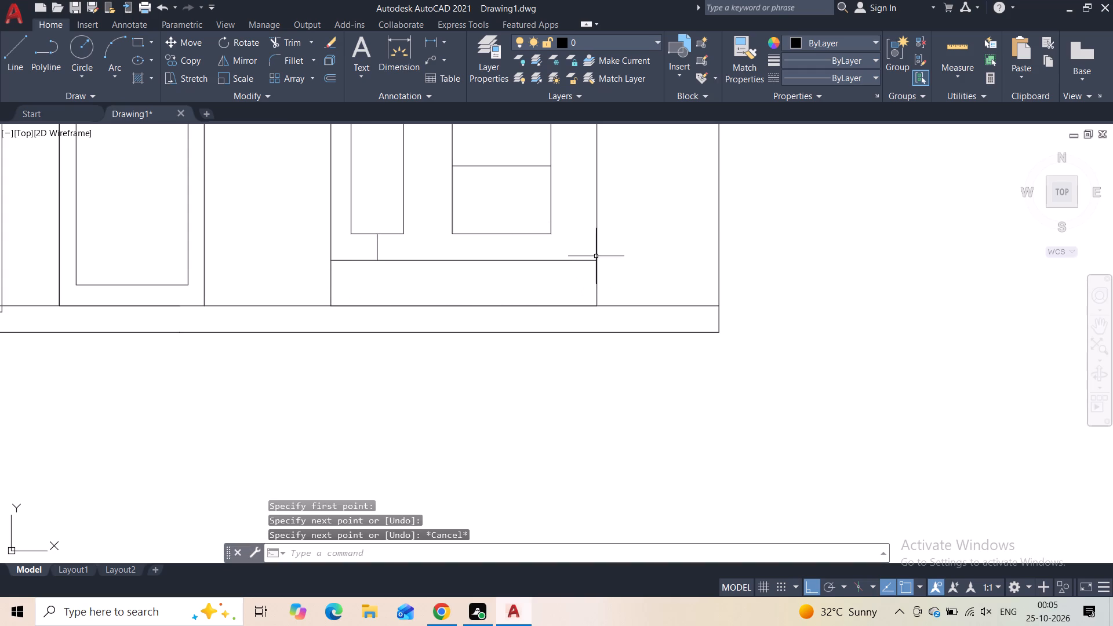
# Trim away the 1' helper line below the lowest-floor narrow window.
pyautogui.click(287, 42)
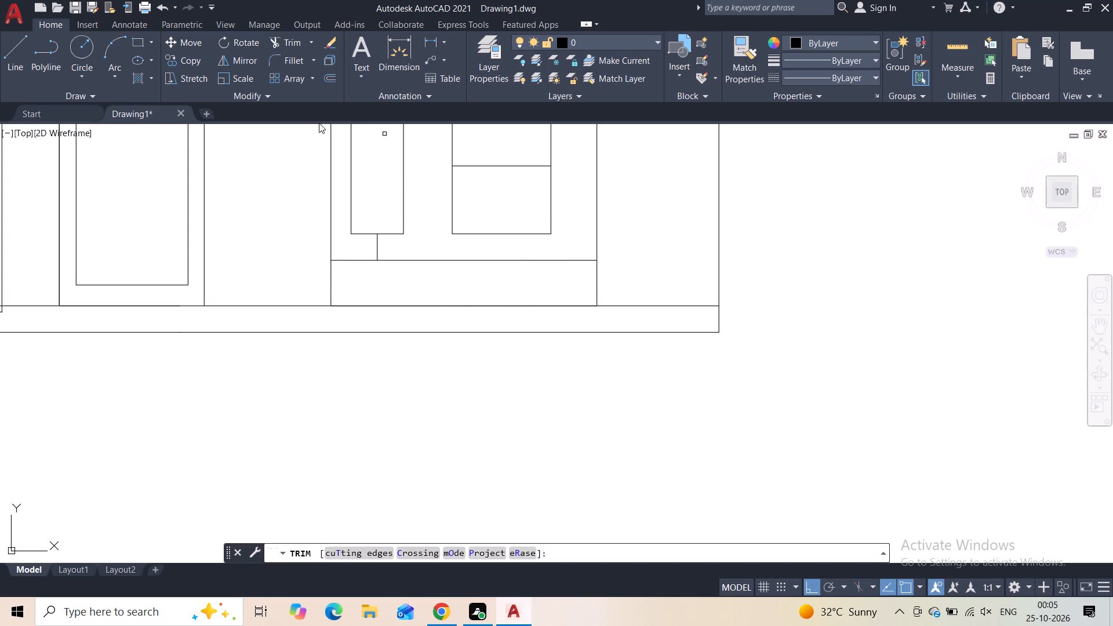
pyautogui.moveTo(381, 244); pyautogui.dragTo(366, 246)
pyautogui.scroll(-3, 369, 230)
pyautogui.moveTo(369, 214); pyautogui.dragTo(369, 242, button='middle')
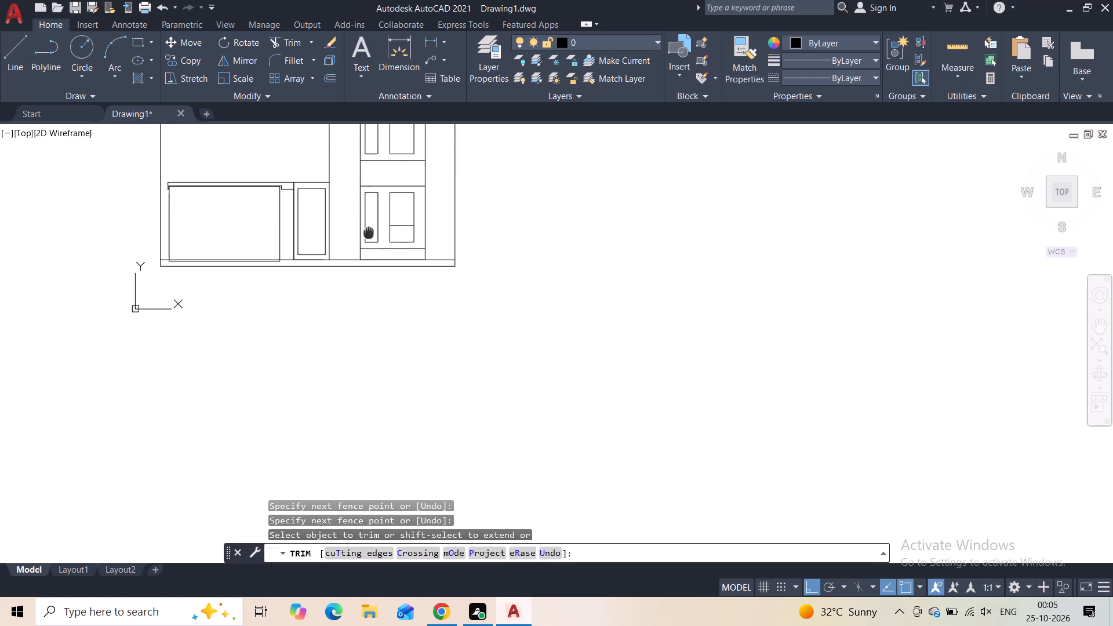
pyautogui.moveTo(369, 242); pyautogui.dragTo(355, 337, button='middle')
pyautogui.press('Escape')
# Draw a 1' vertical helper line upward from the upper-left corner of the top-floor narrow window.
pyautogui.moveTo(367, 194); pyautogui.dragTo(362, 303, button='middle')
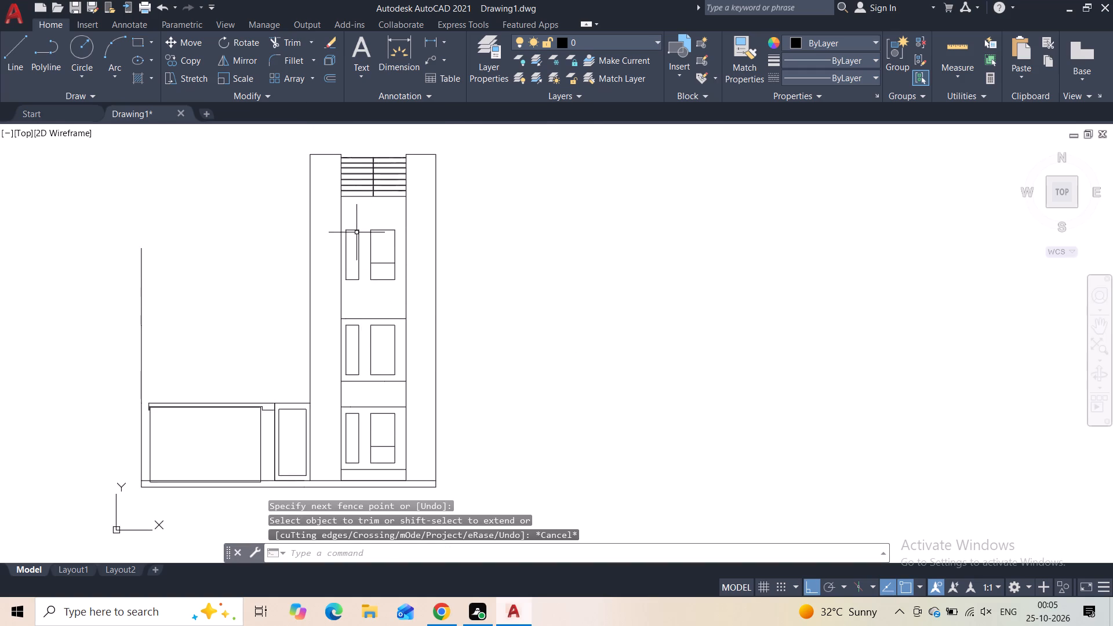
pyautogui.scroll(2, 357, 232)
pyautogui.click(19, 61)
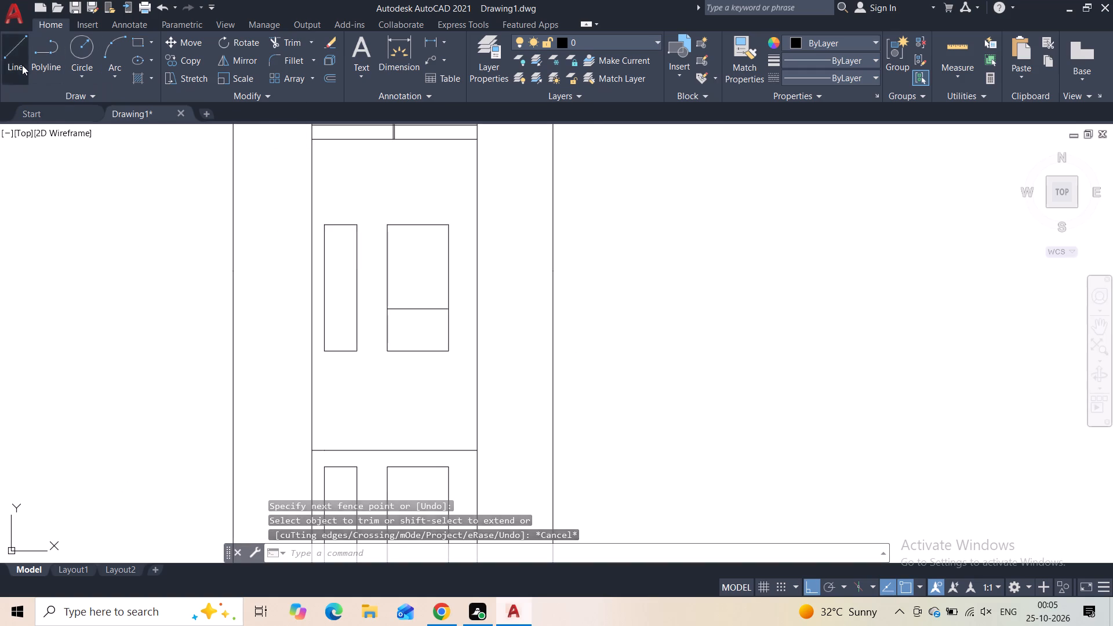
pyautogui.click(328, 230)
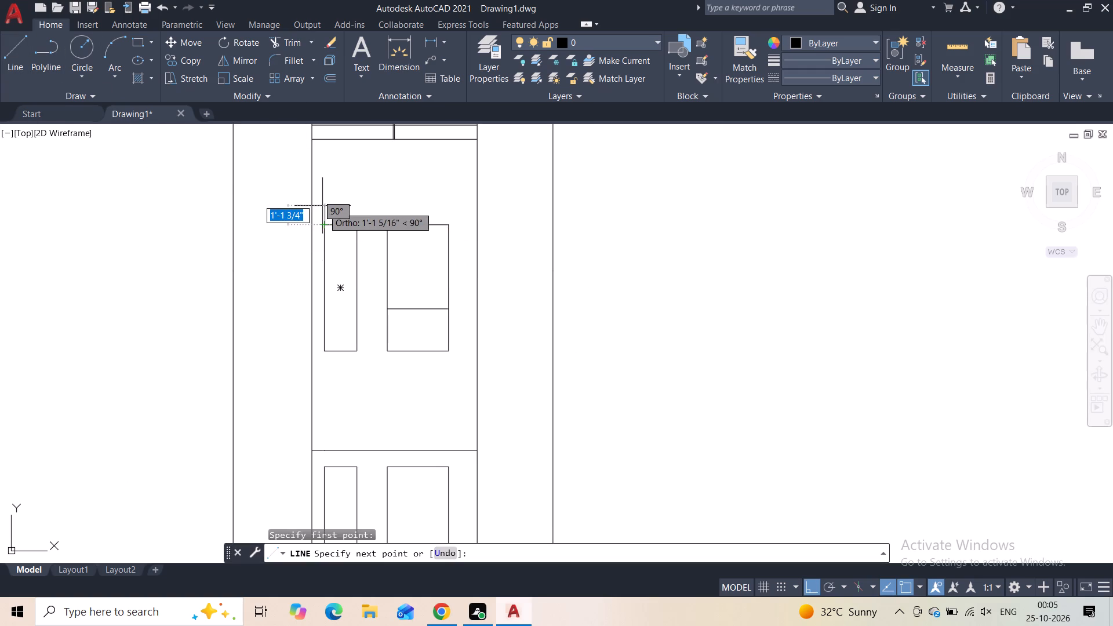
pyautogui.write("1'")
pyautogui.press('Return')
pyautogui.press('Escape')
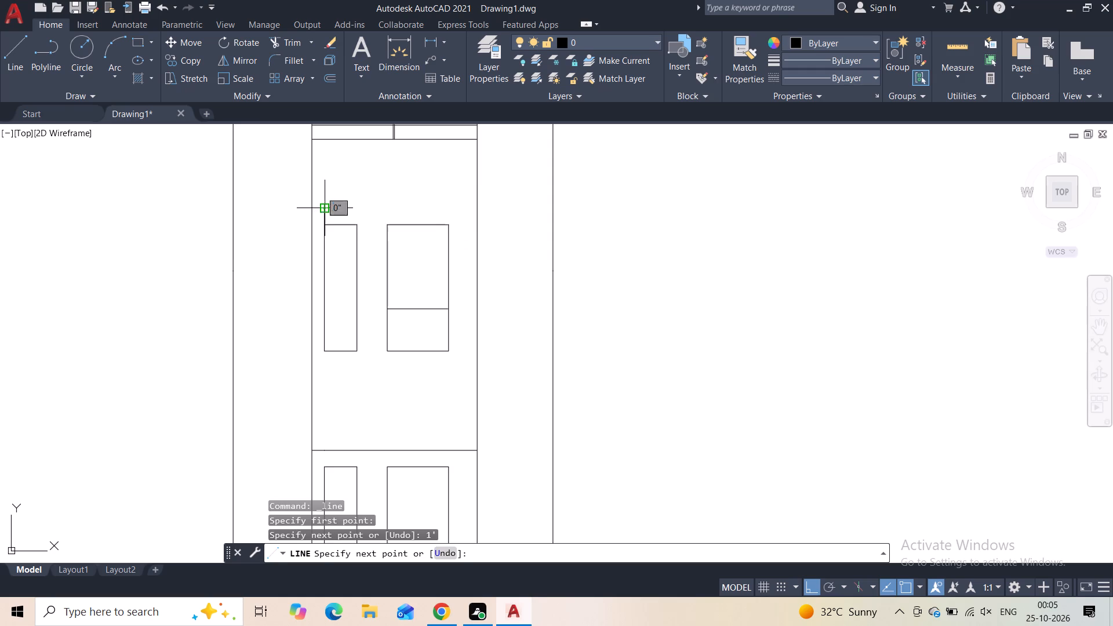
# Draw a 1' vertical helper line downward from the lower-left corner of the top-floor narrow window.
pyautogui.press('space')
pyautogui.click(325, 354)
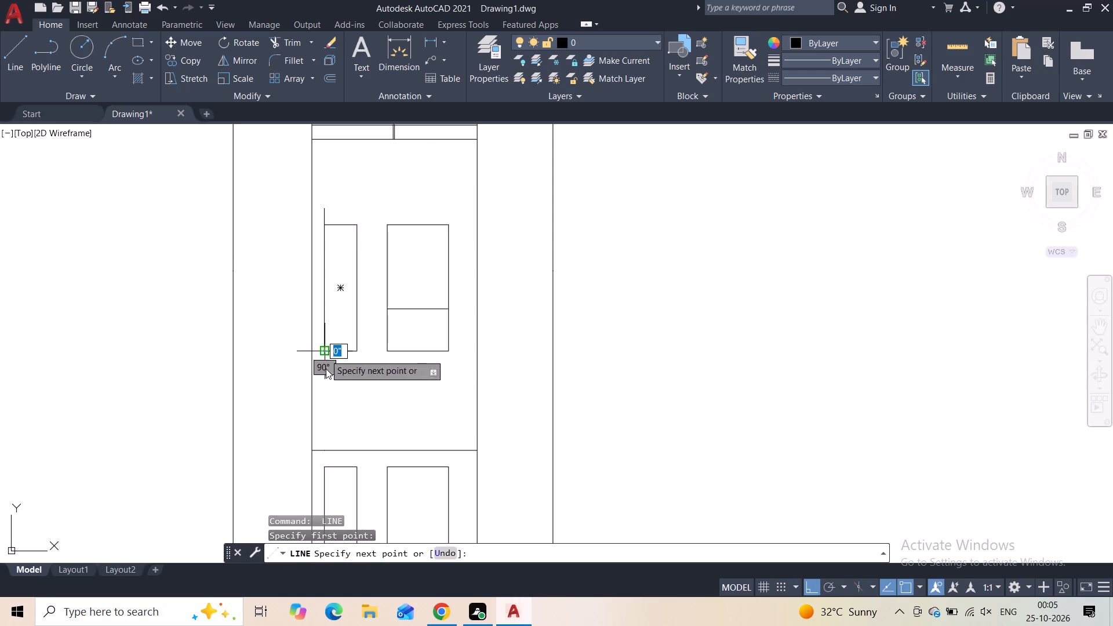
pyautogui.write("1'")
pyautogui.press('Return')
pyautogui.press('Escape')
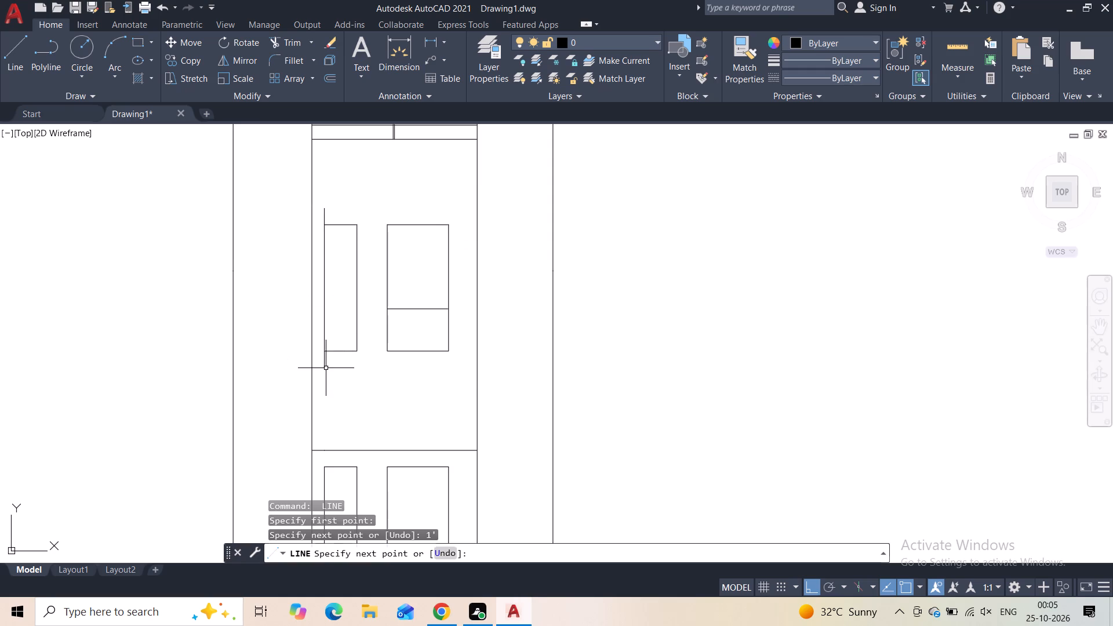
# Draw horizontal lines from the upper helper line's top end to both inner tower walls, above the top-floor windows.
pyautogui.press('space')
pyautogui.scroll(2, 329, 210)
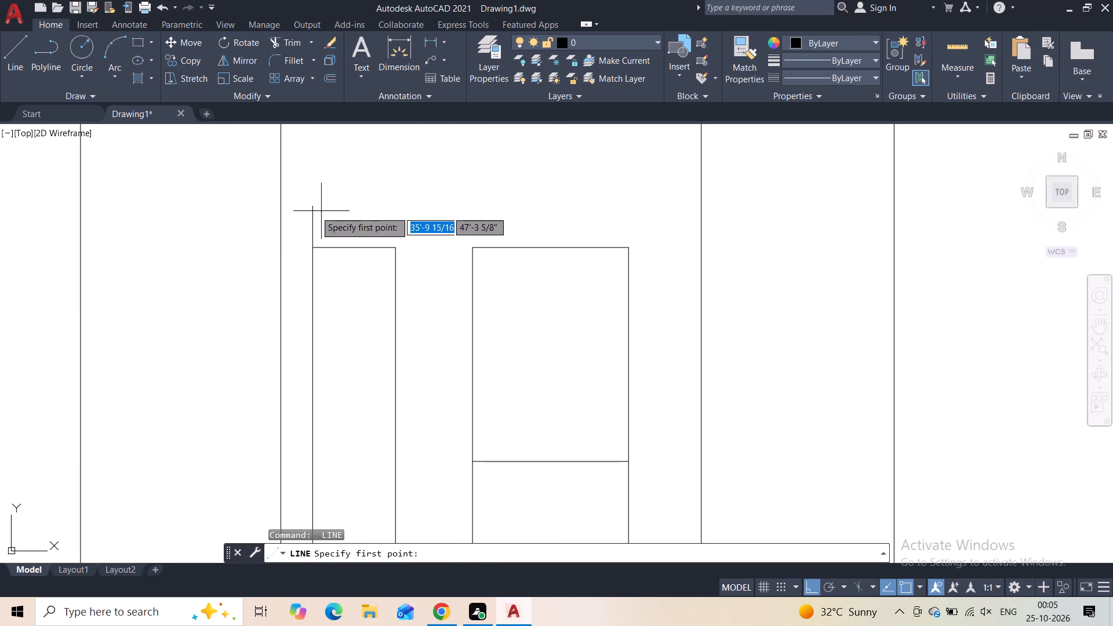
pyautogui.click(313, 210)
pyautogui.click(281, 211)
pyautogui.press('Escape')
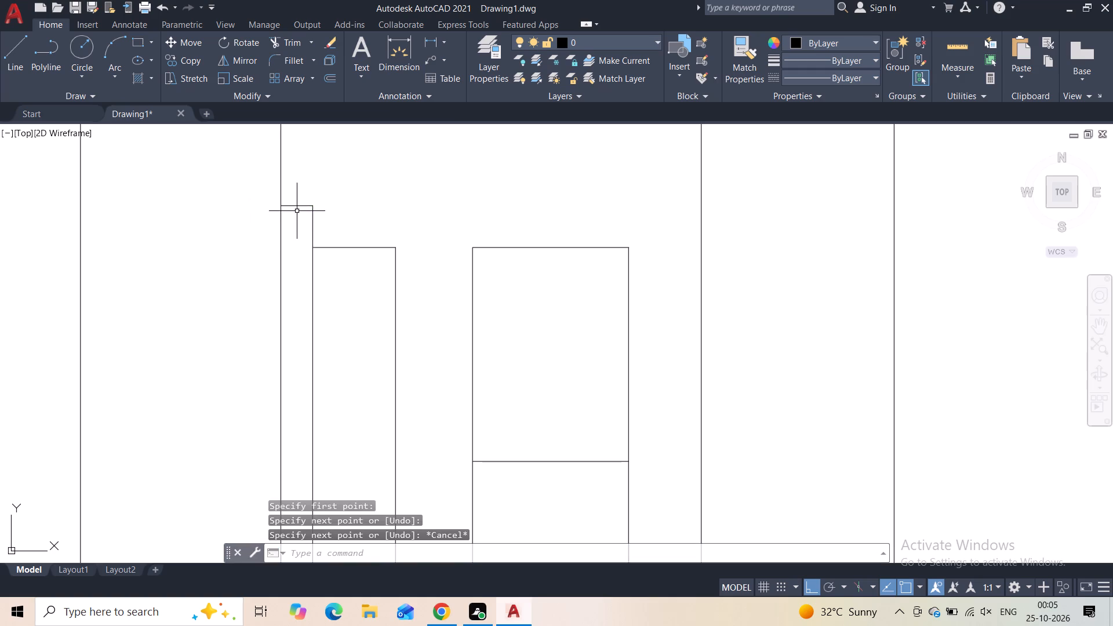
pyautogui.press('space')
pyautogui.click(311, 211)
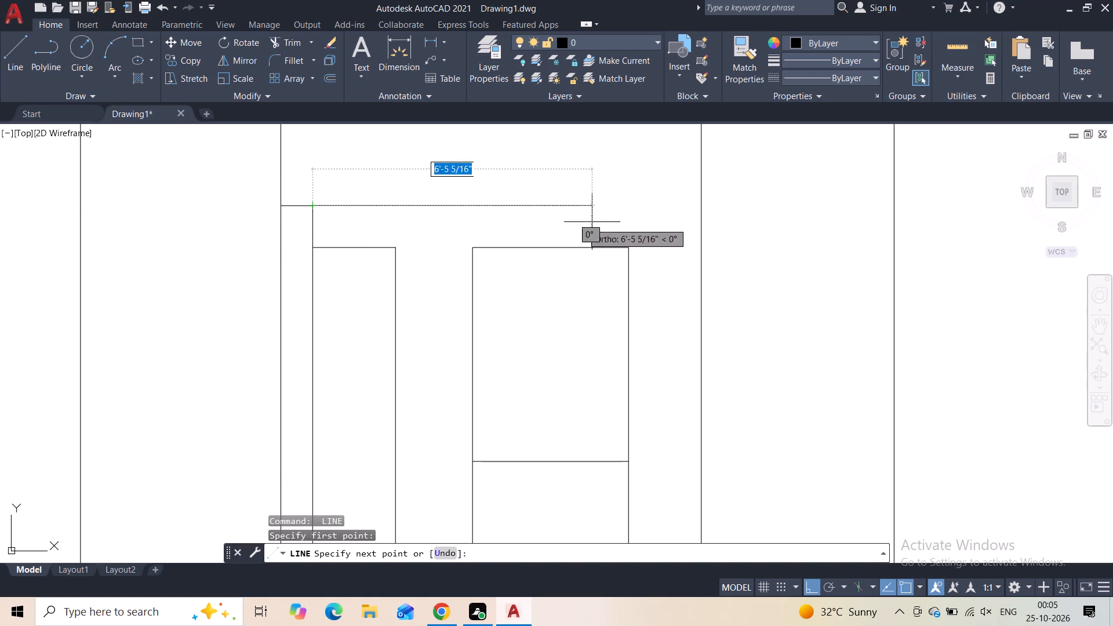
pyautogui.click(703, 205)
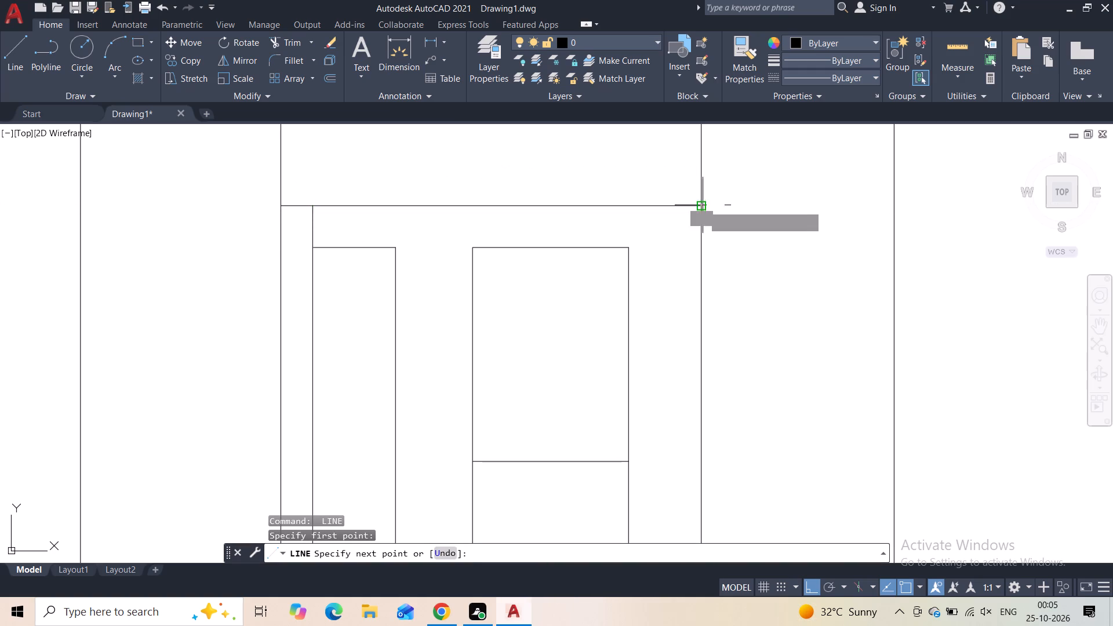
pyautogui.press('Escape')
# Draw lines from the lower helper line's bottom end to the left and right inner tower walls, below the top-floor windows.
pyautogui.moveTo(686, 304); pyautogui.dragTo(670, 208, button='middle')
pyautogui.scroll(-2, 625, 250)
pyautogui.scroll(2, 535, 377)
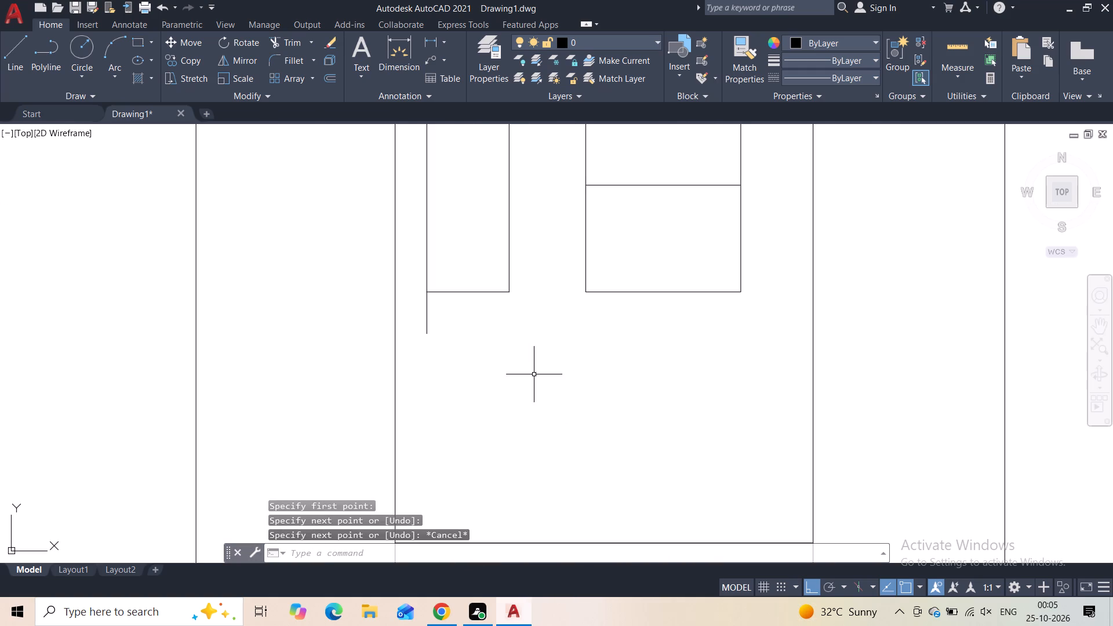
pyautogui.press('space')
pyautogui.click(427, 333)
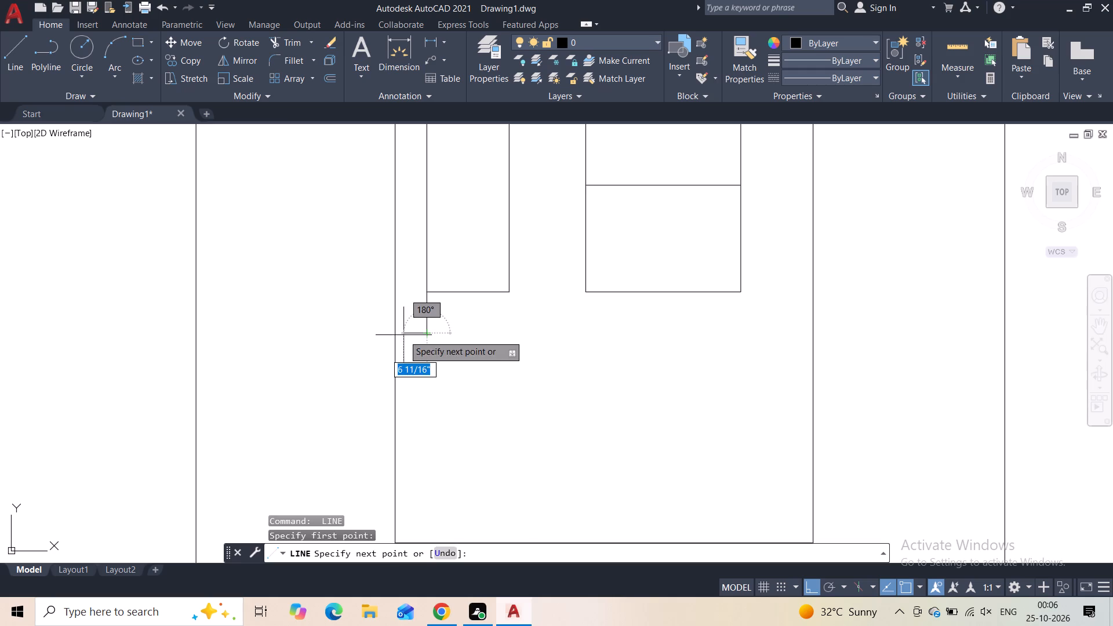
pyautogui.click(394, 336)
pyautogui.press('Escape')
pyautogui.press('space')
pyautogui.click(428, 327)
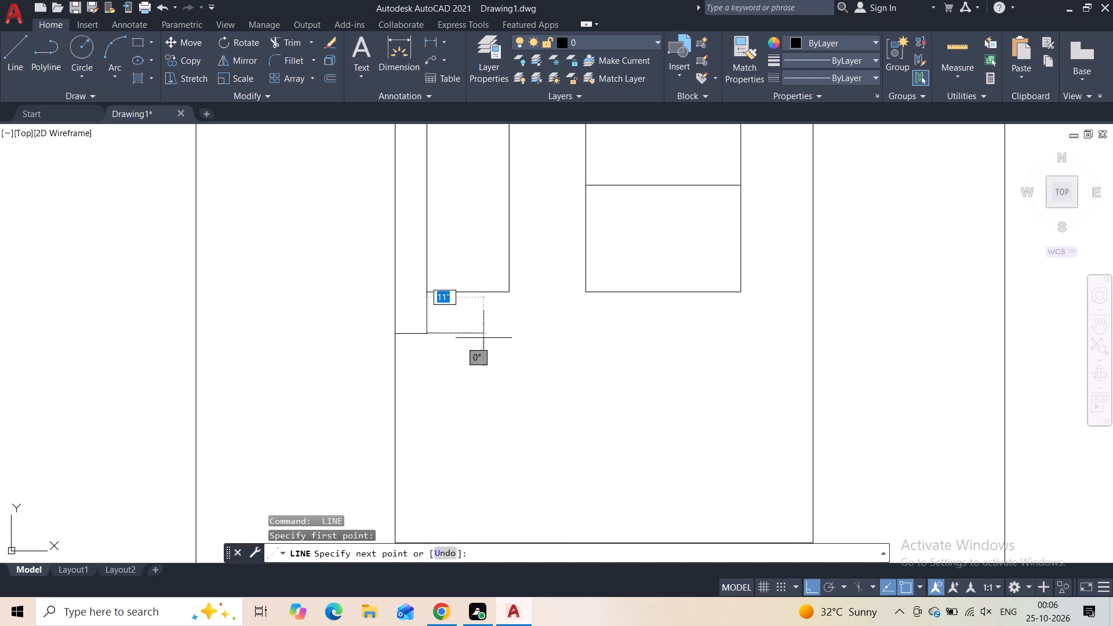
pyautogui.click(814, 350)
pyautogui.press('Escape')
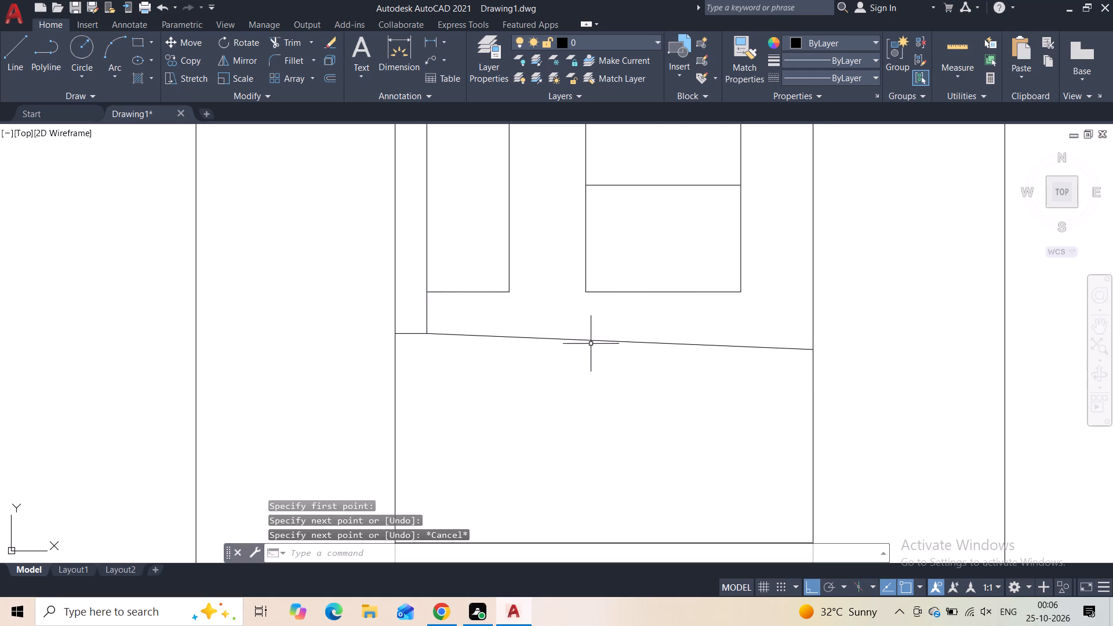
# Stretch the right end of the slanted line below the top-floor windows up along the right inner tower wall to straighten it.
pyautogui.click(693, 338)
pyautogui.click(687, 355)
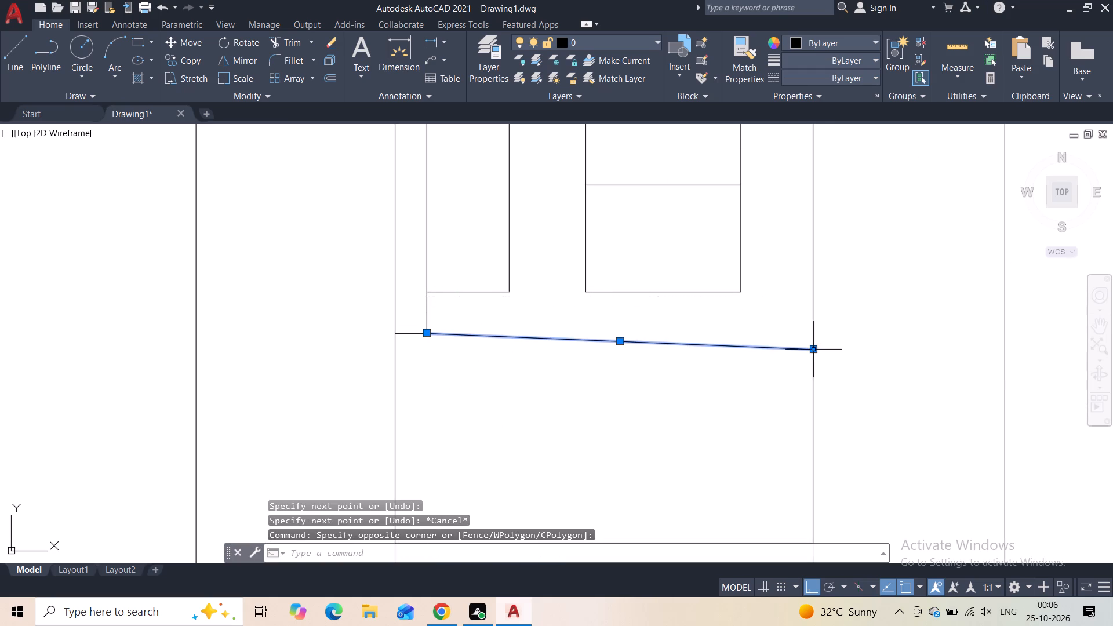
pyautogui.click(810, 355)
pyautogui.click(813, 350)
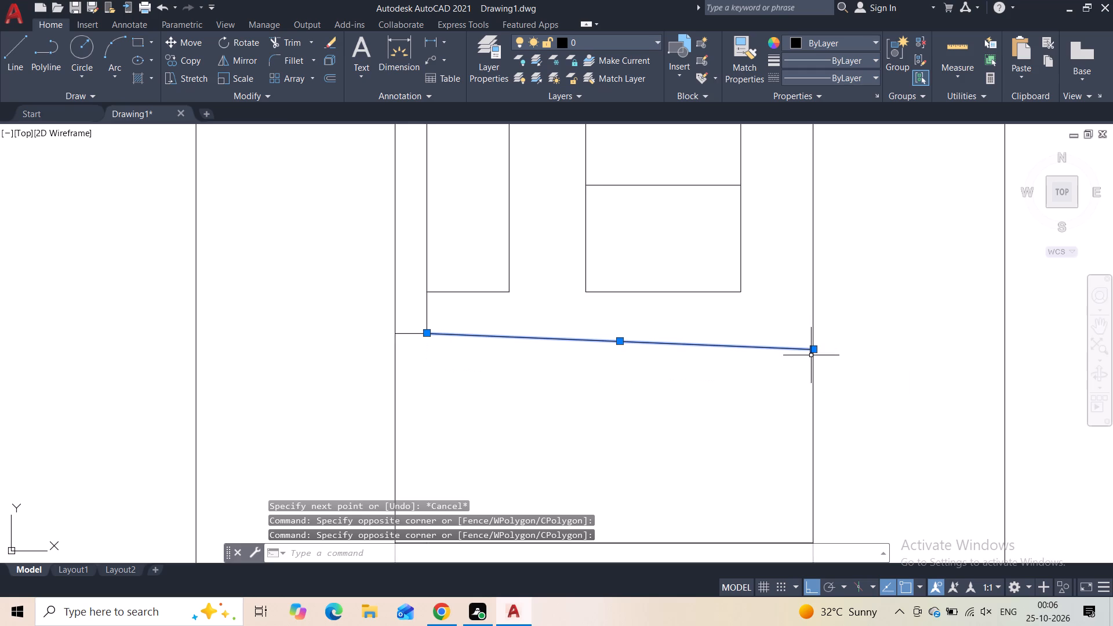
pyautogui.press('Escape')
pyautogui.click(768, 345)
pyautogui.click(814, 348)
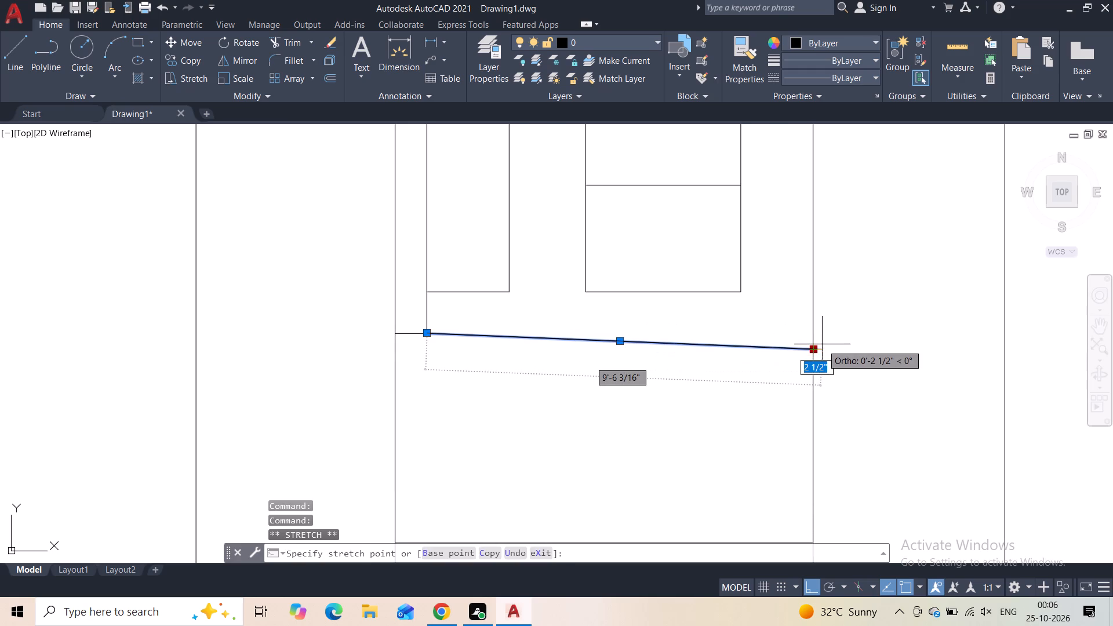
pyautogui.click(822, 344)
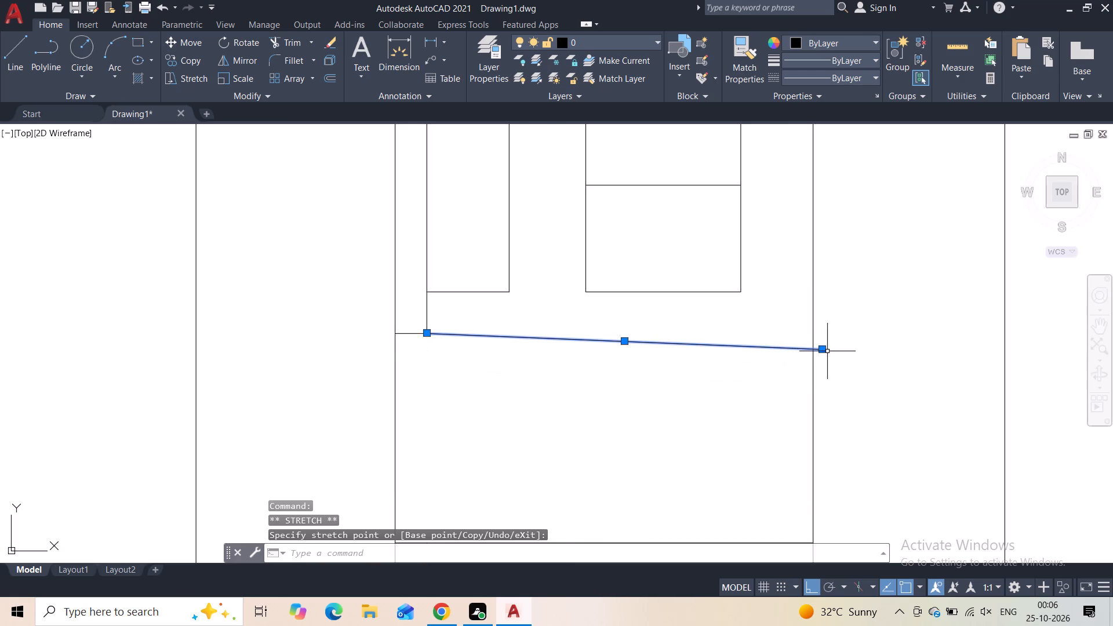
pyautogui.click(827, 351)
pyautogui.click(822, 349)
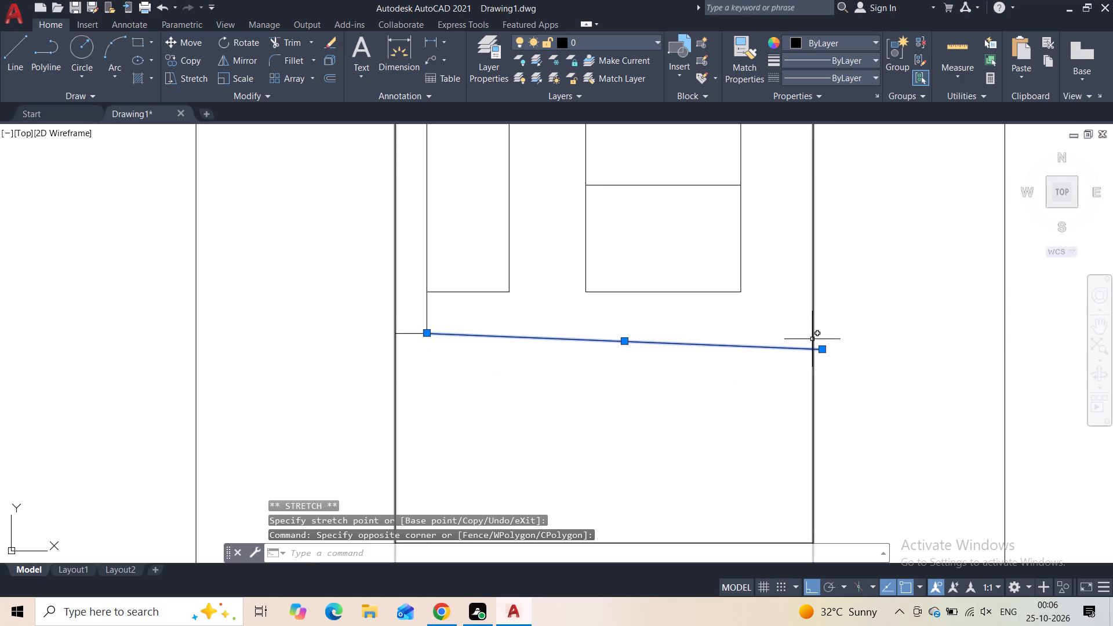
pyautogui.click(824, 351)
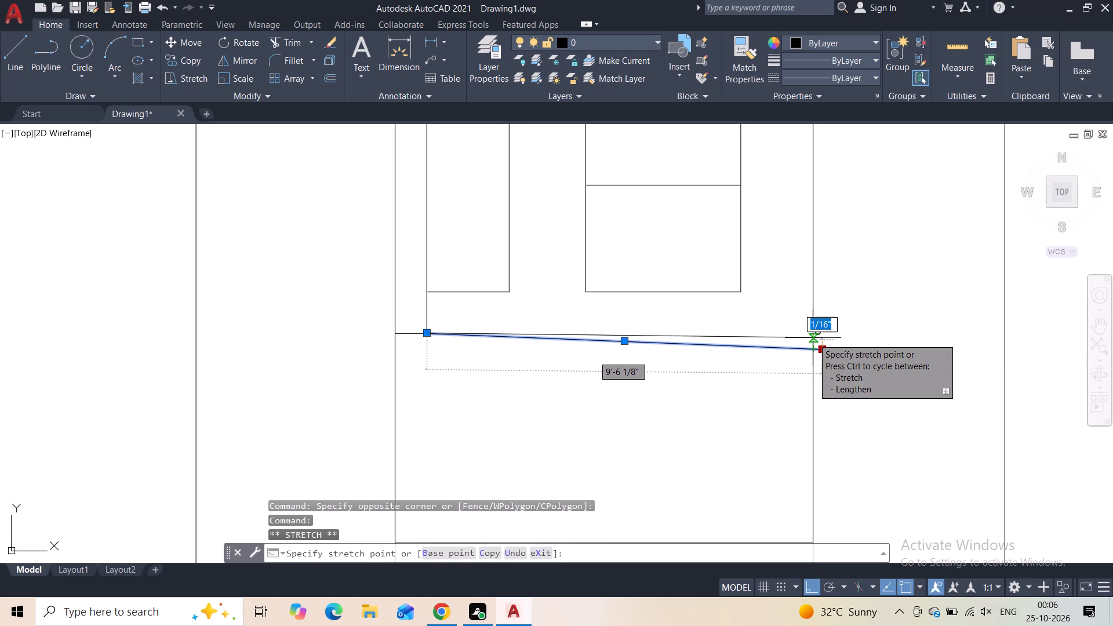
pyautogui.click(813, 338)
pyautogui.press('Escape')
pyautogui.scroll(-1, 679, 400)
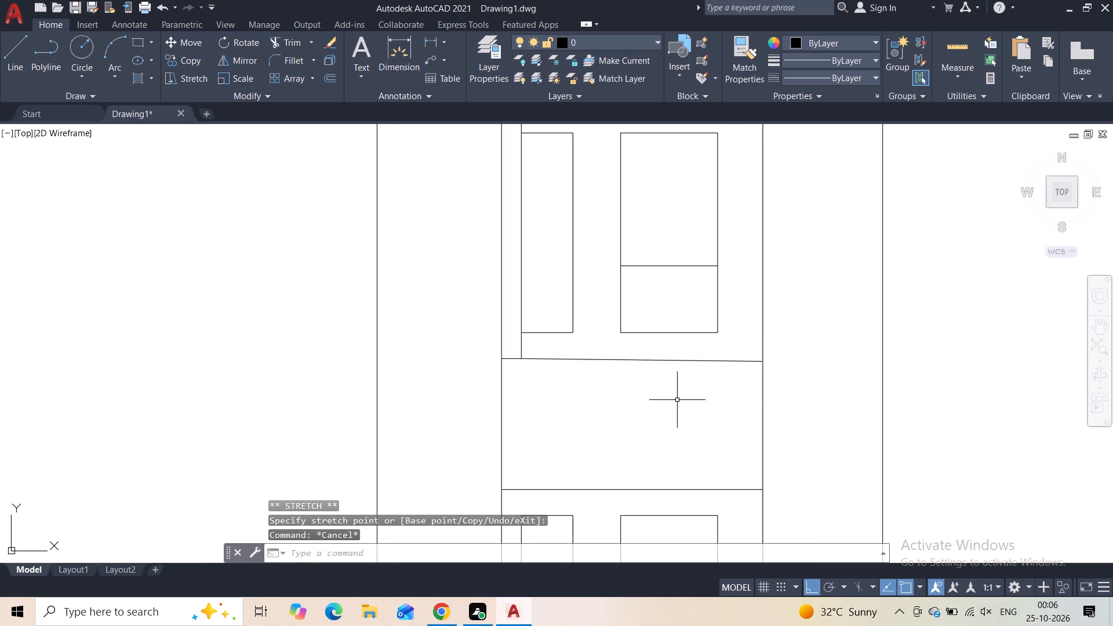
pyautogui.scroll(1, 685, 355)
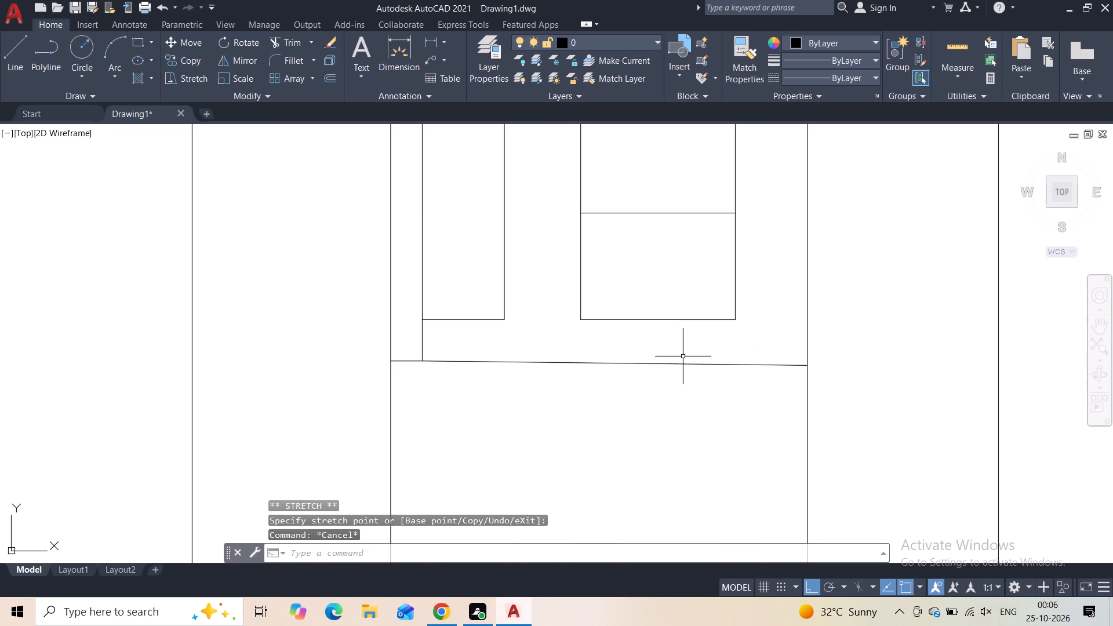
# Erase the lower 1' helper line at the top-floor narrow window and trim away the upper one.
pyautogui.click(435, 341)
pyautogui.click(416, 345)
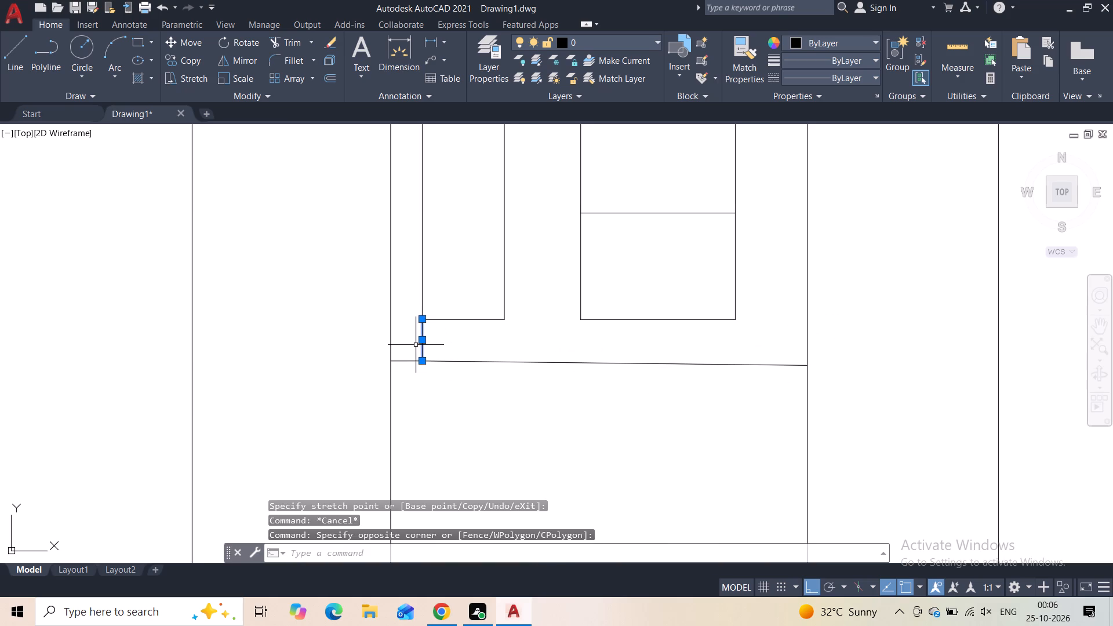
pyautogui.press('Delete')
pyautogui.scroll(-6, 414, 322)
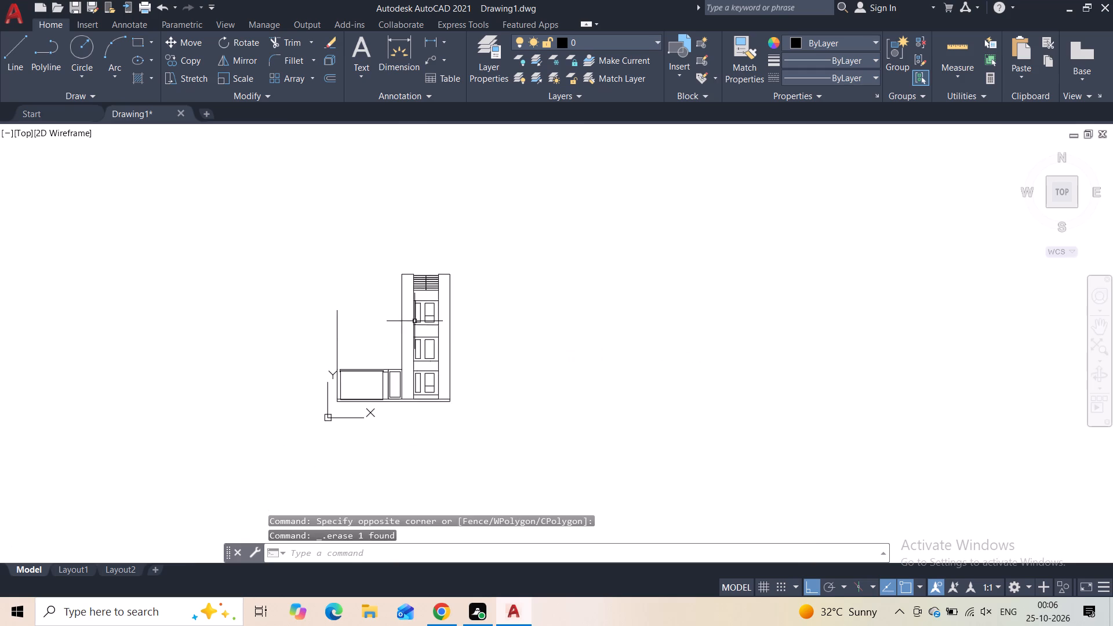
pyautogui.scroll(2, 450, 344)
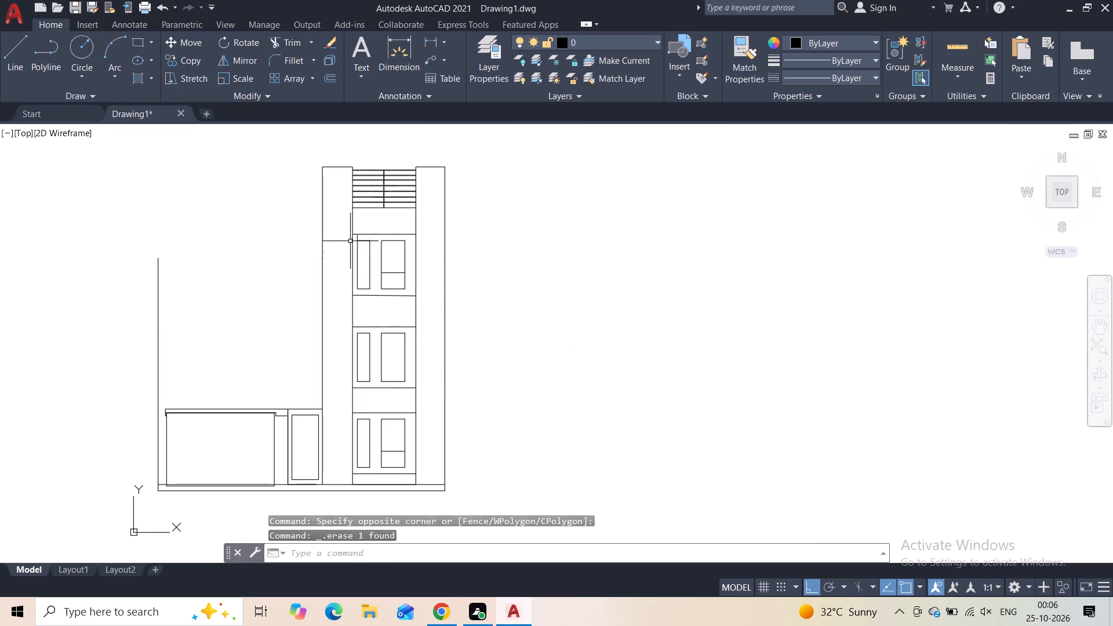
pyautogui.scroll(2, 353, 236)
pyautogui.click(275, 42)
pyautogui.scroll(2, 324, 140)
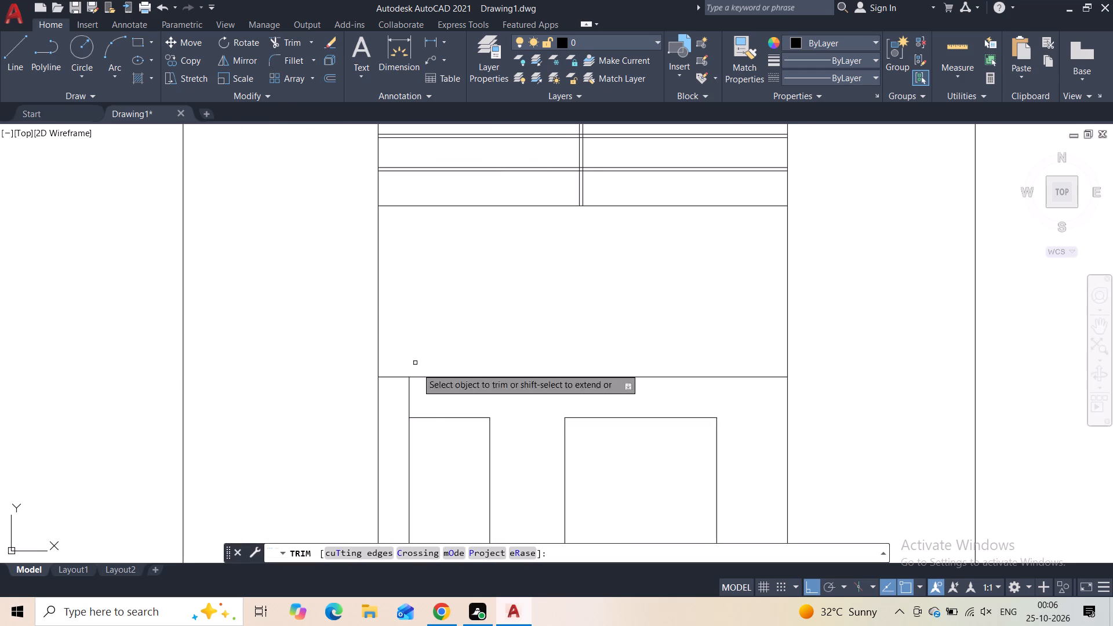
pyautogui.moveTo(427, 396); pyautogui.dragTo(395, 398)
pyautogui.scroll(-5, 444, 361)
pyautogui.press('Escape')
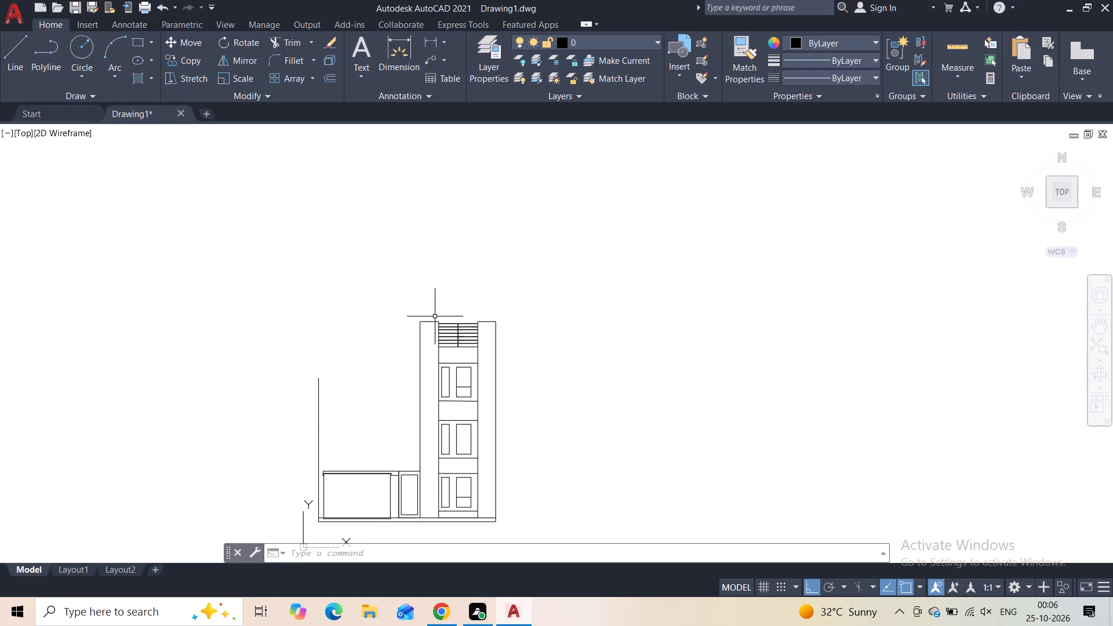
# Draw a line from the left wall's top end about 14'-6" up to tower-top level, continuing across to the tower's upper-left corner.
pyautogui.moveTo(362, 428); pyautogui.dragTo(358, 409, button='middle')
pyautogui.scroll(1, 312, 345)
pyautogui.press('space')
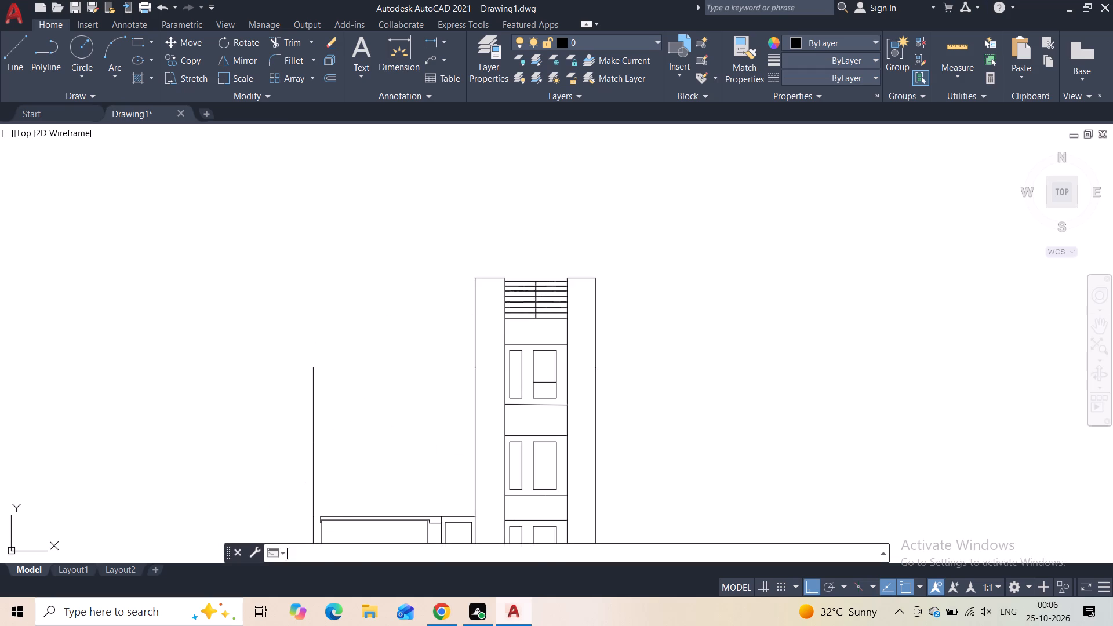
pyautogui.press('Escape')
pyautogui.click(5, 53)
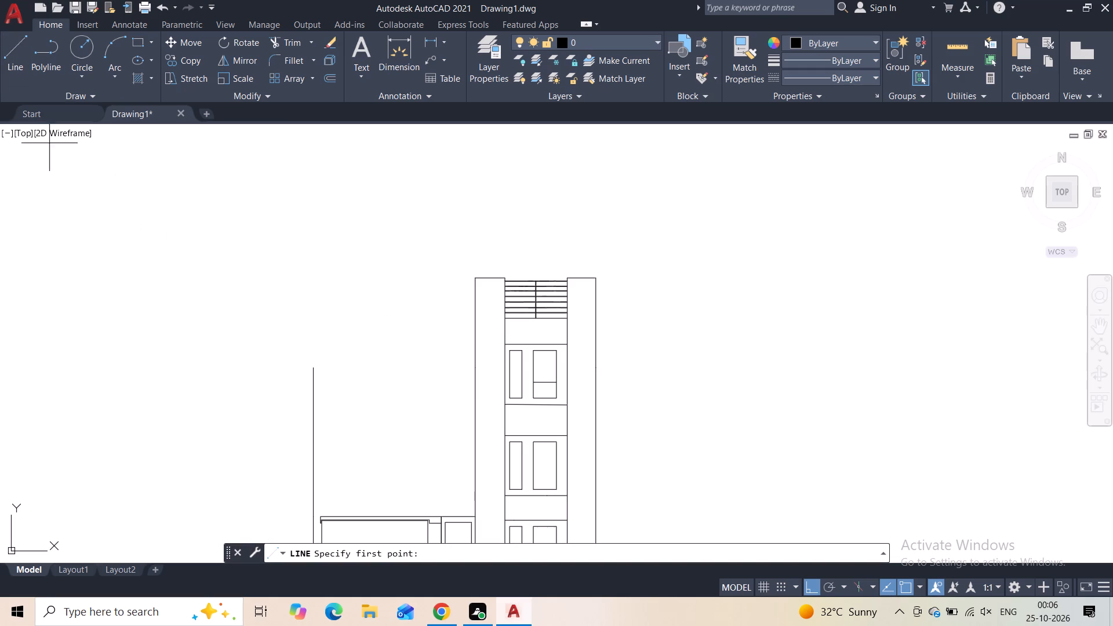
pyautogui.click(315, 370)
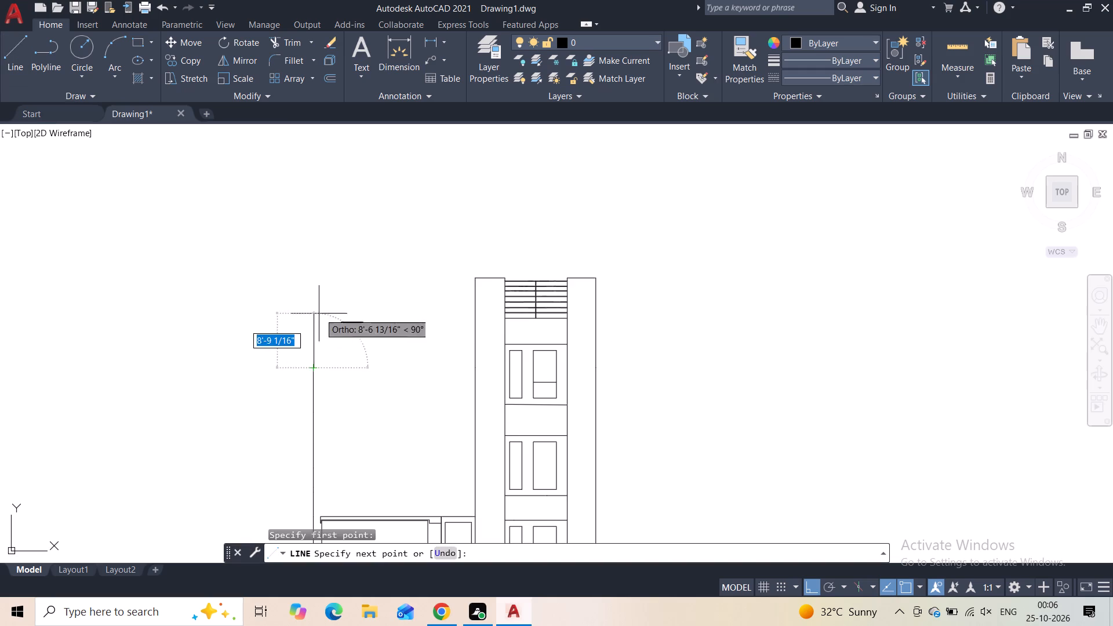
pyautogui.click(311, 284)
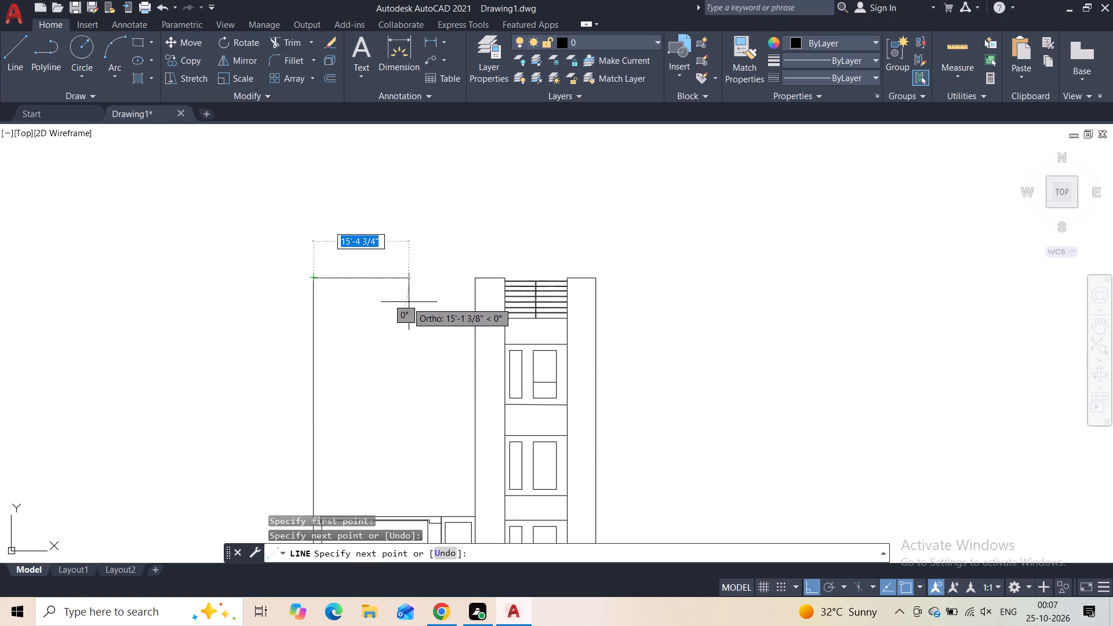
pyautogui.click(474, 283)
pyautogui.press('Escape')
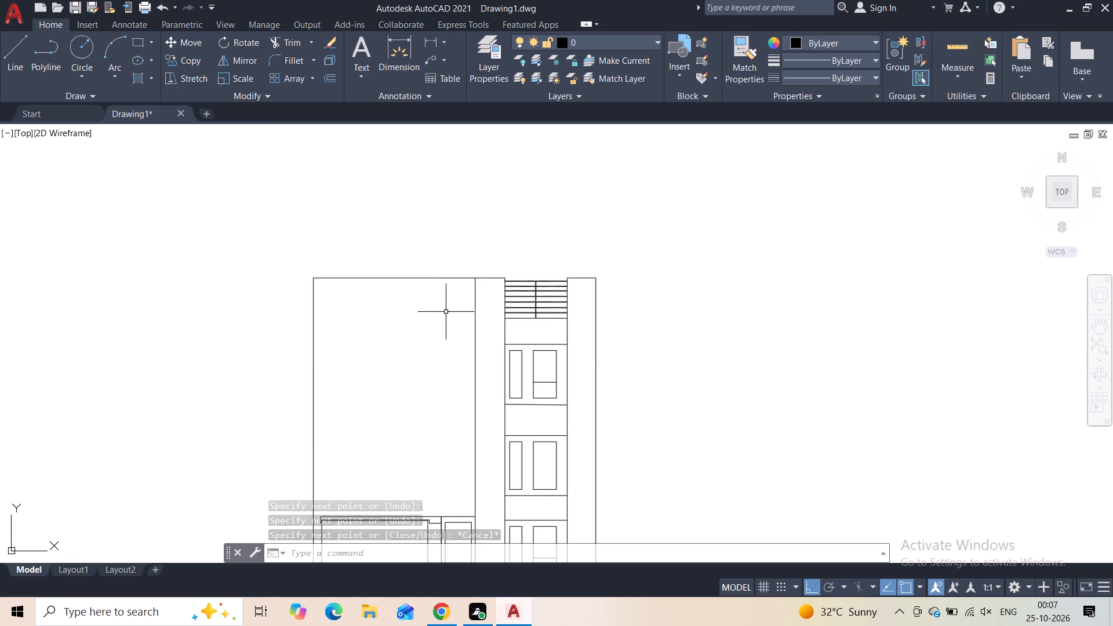
# Draw a horizontal line from the left end of the line above the middle-floor windows leftward past the outer left wall.
pyautogui.moveTo(443, 422); pyautogui.dragTo(449, 293, button='middle')
pyautogui.click(19, 64)
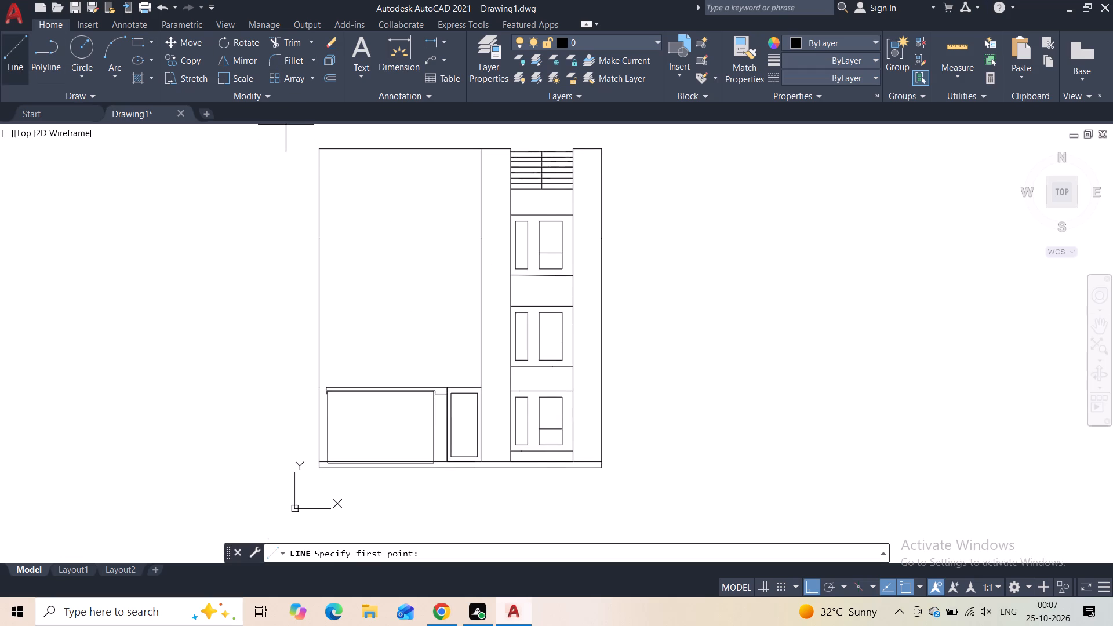
pyautogui.click(508, 307)
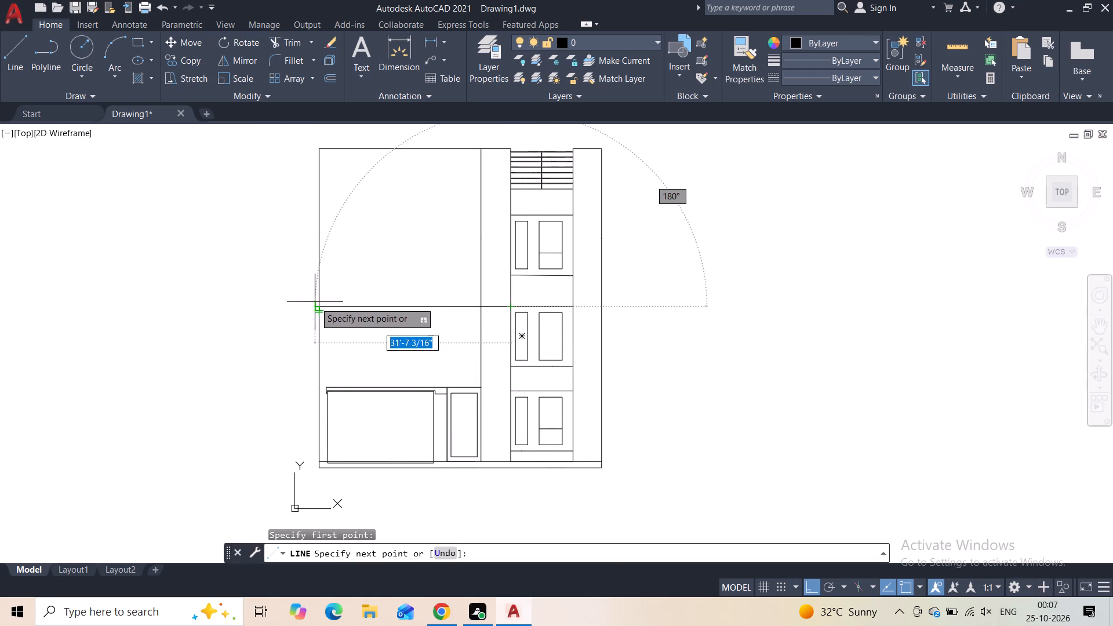
pyautogui.click(143, 300)
pyautogui.press('Escape')
# Draw a horizontal line about 37'-9" long leftward from the left end of the line above the top-floor windows.
pyautogui.press('space')
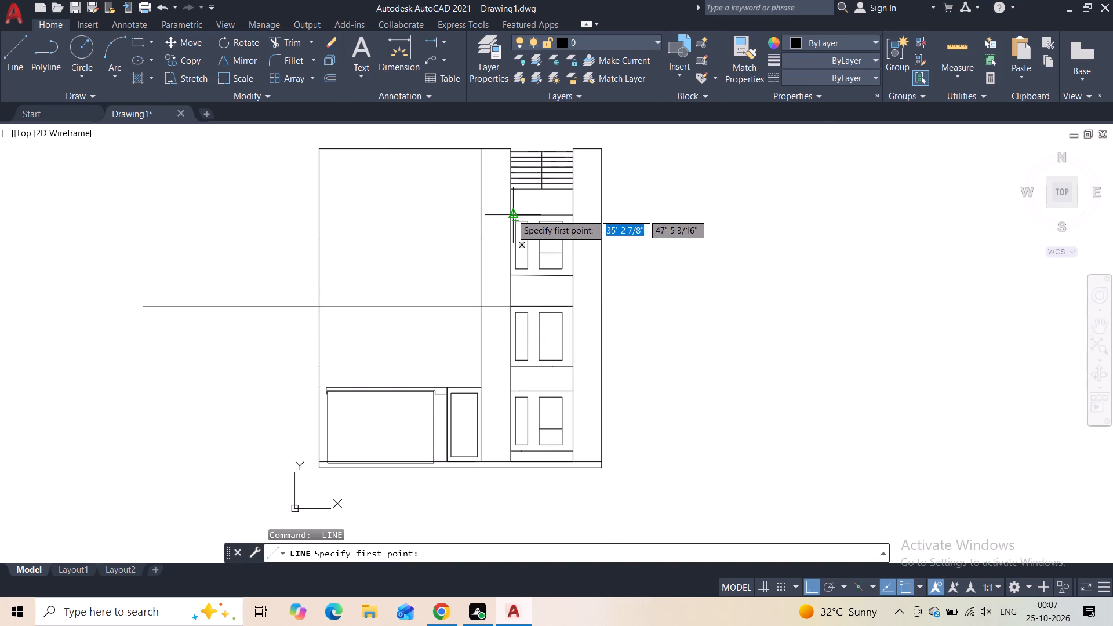
pyautogui.scroll(3, 505, 214)
pyautogui.click(513, 217)
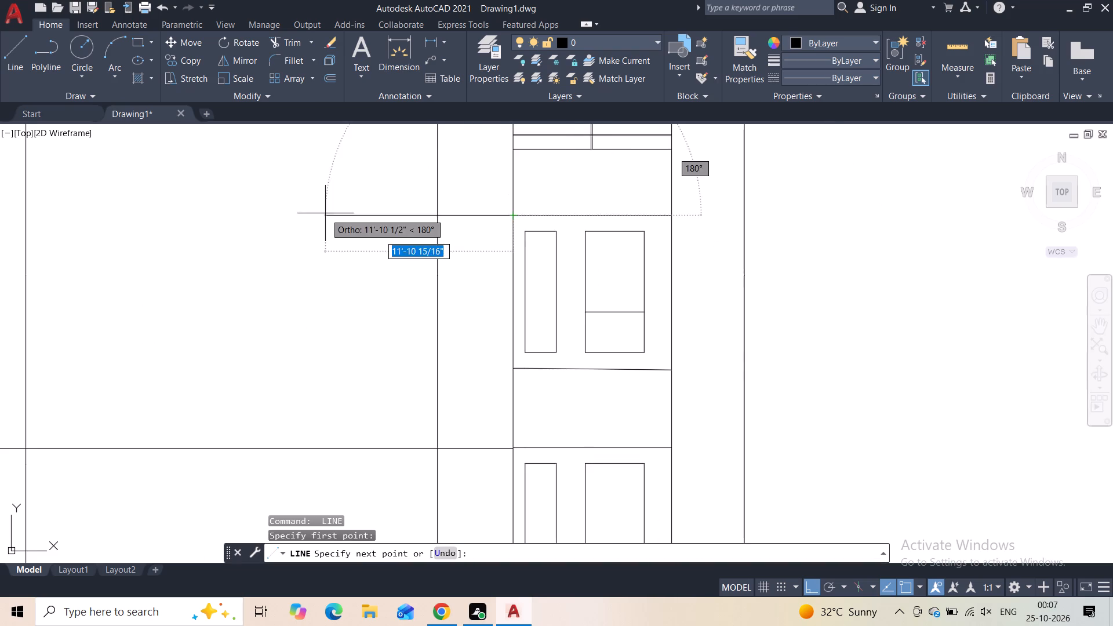
pyautogui.moveTo(325, 213); pyautogui.dragTo(594, 305, button='middle')
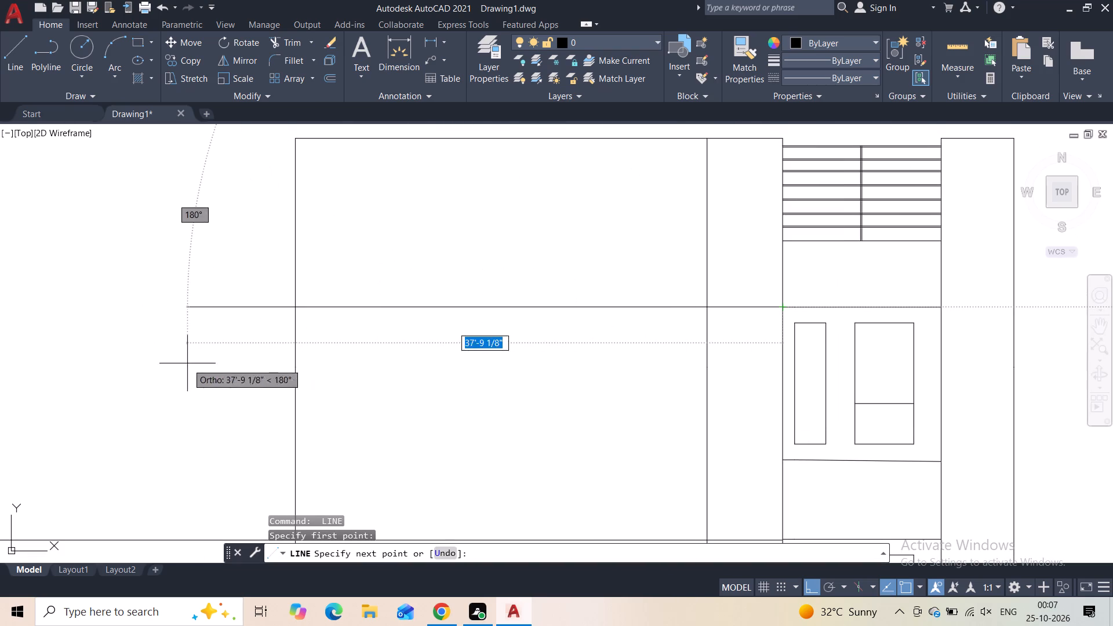
pyautogui.click(187, 363)
pyautogui.press('Escape')
pyautogui.scroll(-2, 372, 356)
pyautogui.moveTo(374, 373); pyautogui.dragTo(305, 289, button='middle')
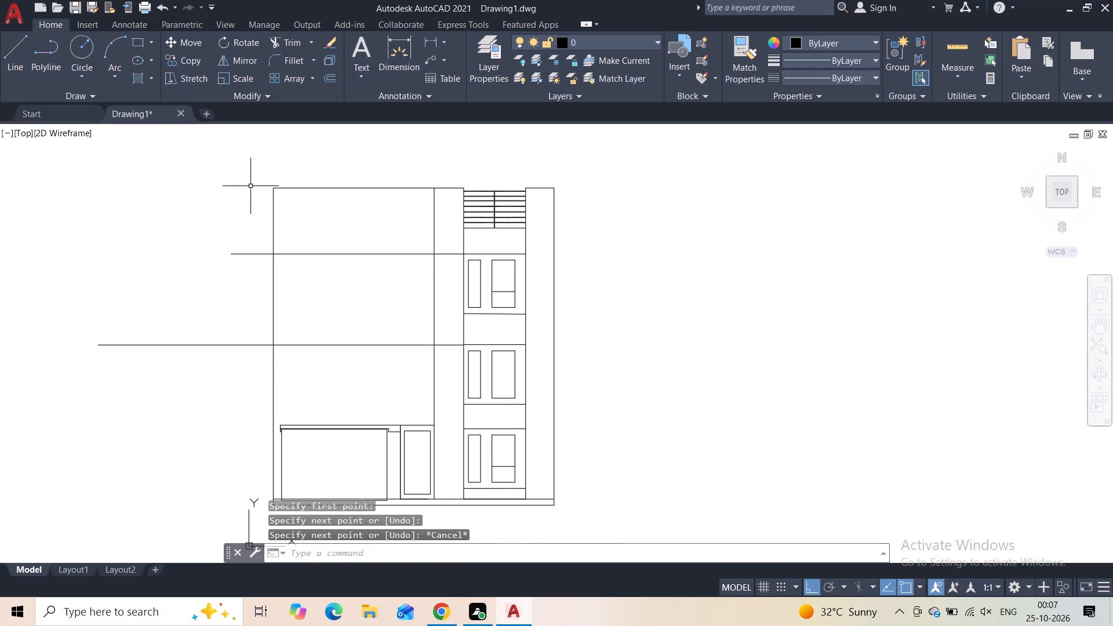
# Draw a rectangle about 14' wide by 10' high hanging from the middle-floor horizontal line, above the framed bay.
pyautogui.click(134, 40)
pyautogui.moveTo(355, 391); pyautogui.dragTo(354, 390, button='middle')
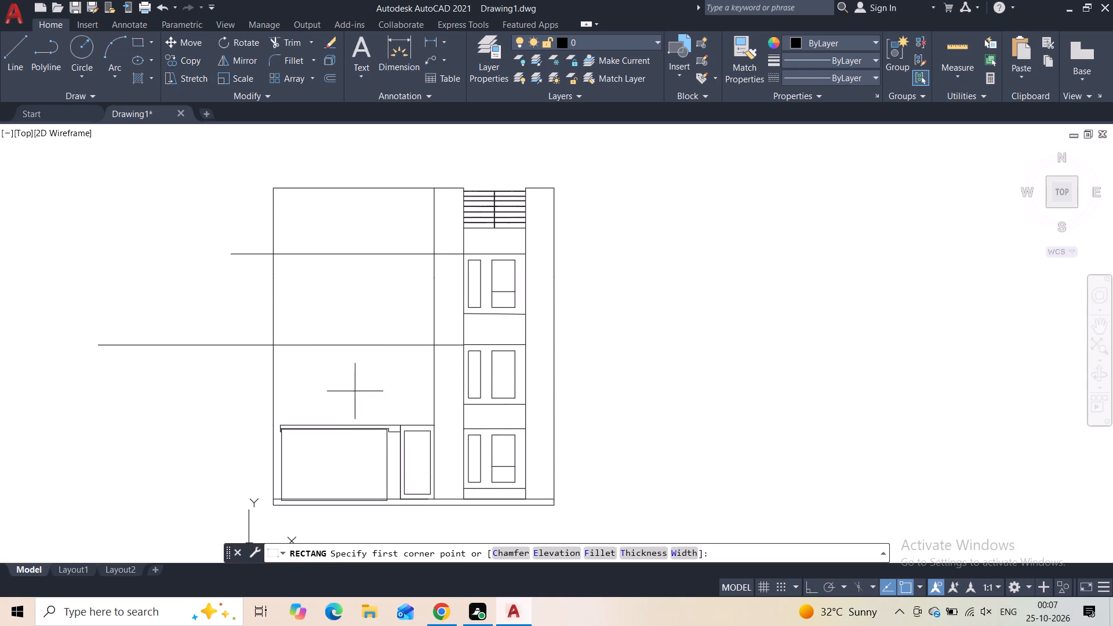
pyautogui.moveTo(354, 390); pyautogui.dragTo(337, 345, button='middle')
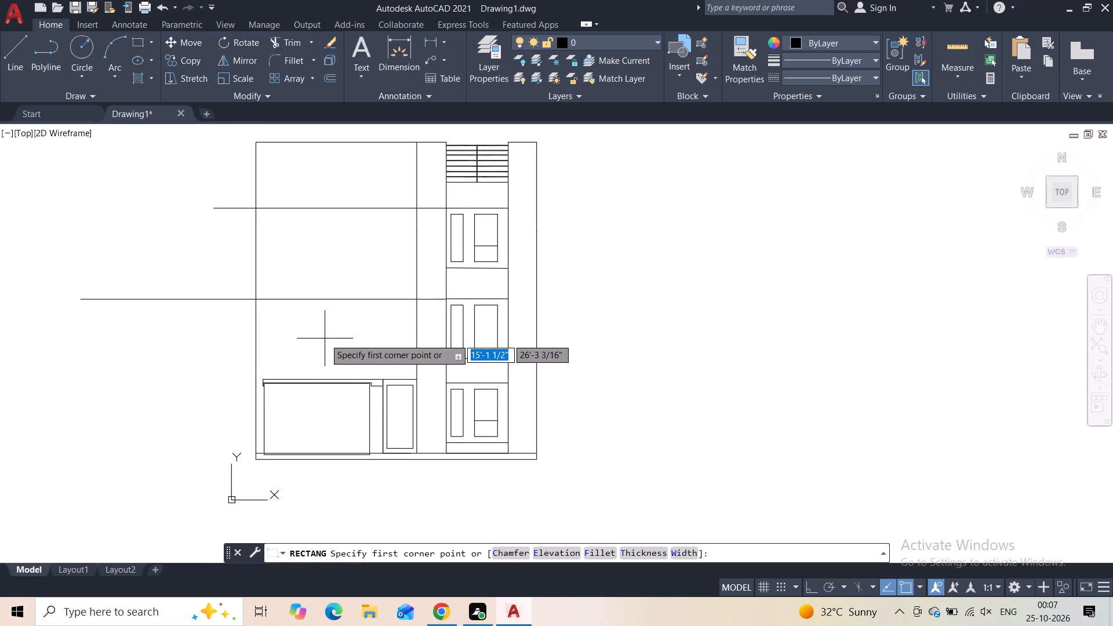
pyautogui.scroll(1, 325, 339)
pyautogui.click(272, 278)
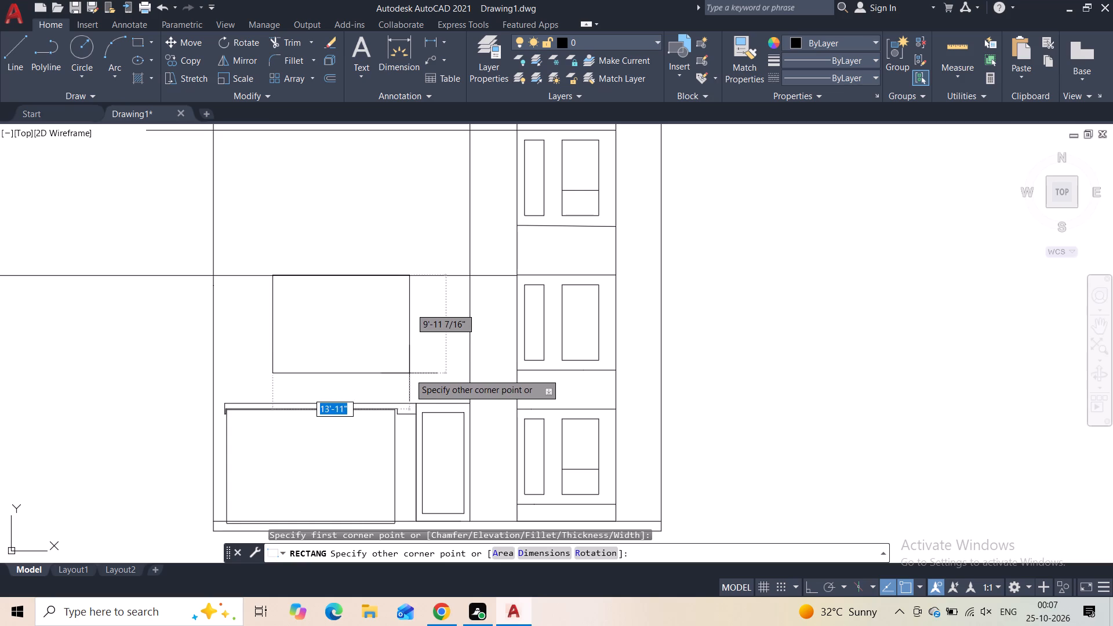
pyautogui.click(408, 373)
# Draw a window pane rectangle about 5' wide by 8' high inside the left part of the new window frame.
pyautogui.moveTo(368, 345); pyautogui.dragTo(402, 318, button='middle')
pyautogui.scroll(1, 402, 318)
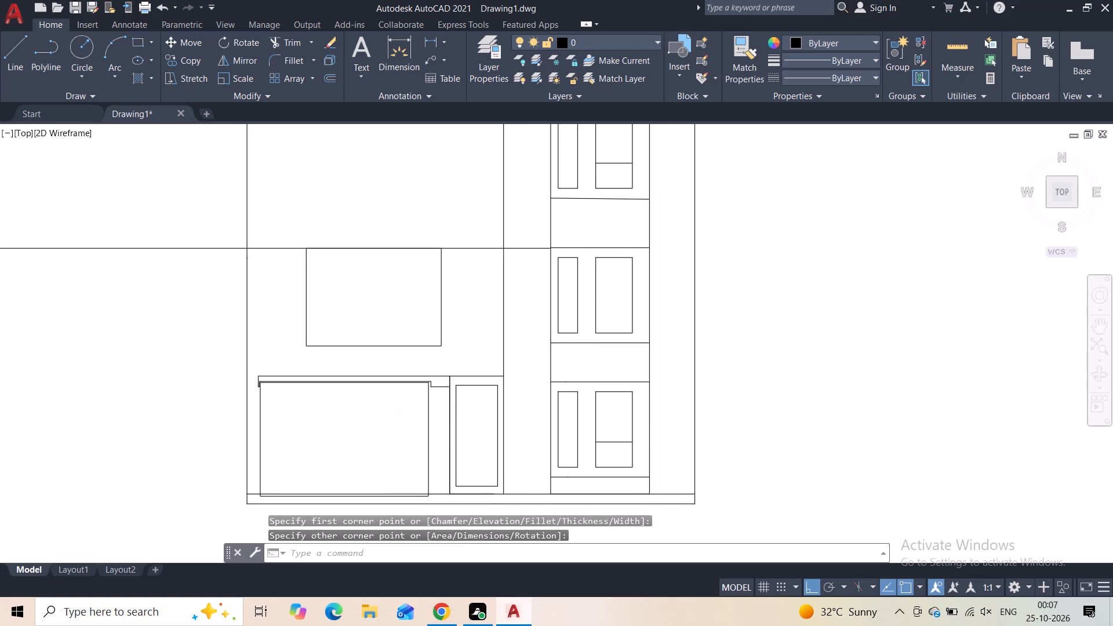
pyautogui.press('space')
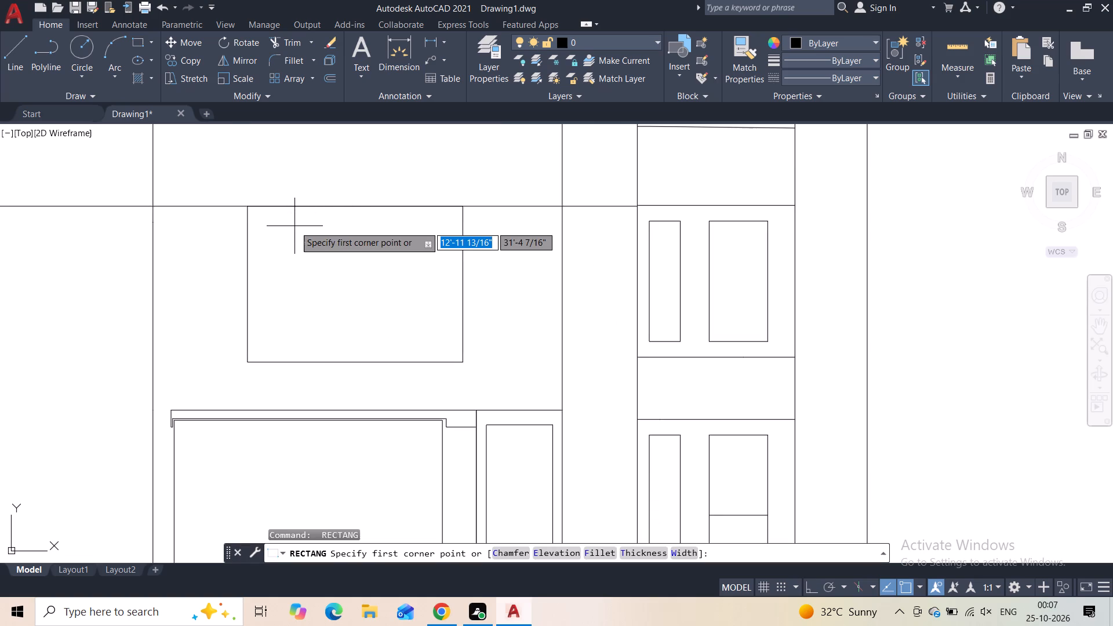
pyautogui.click(263, 221)
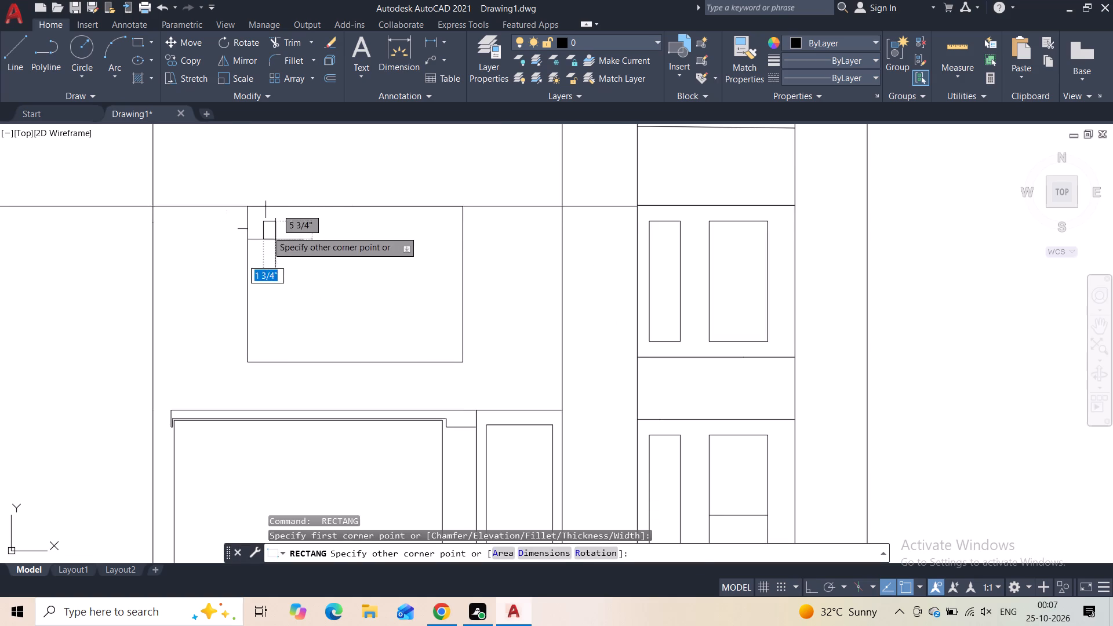
pyautogui.click(343, 347)
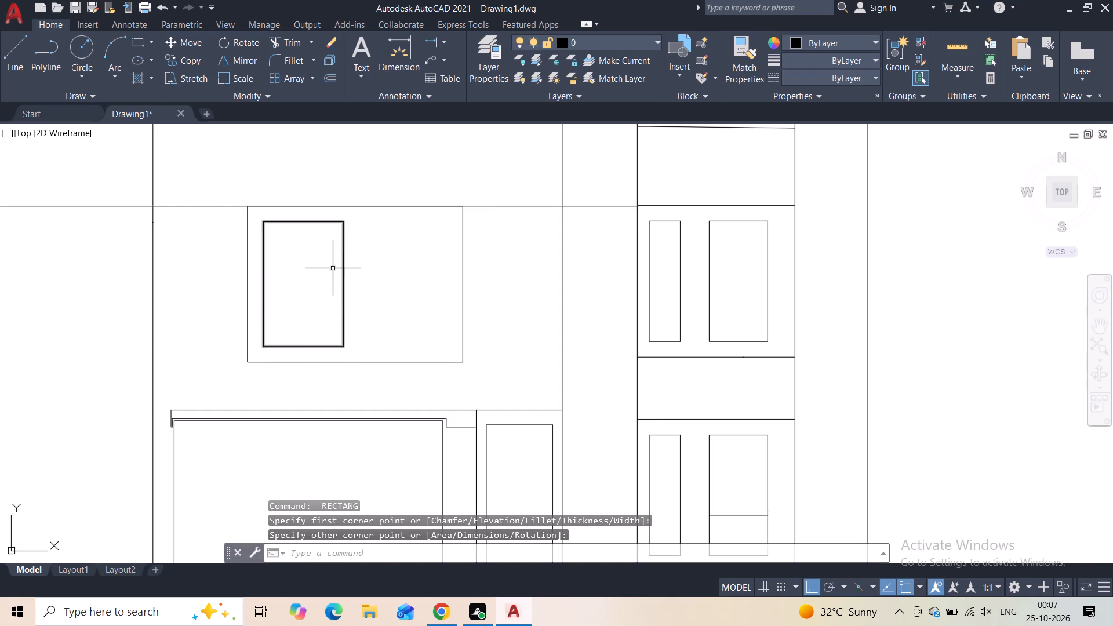
# Copy the pane rectangle horizontally about 6'-4" to the right within the window frame.
pyautogui.click(339, 278)
pyautogui.doubleClick(362, 263)
pyautogui.click(340, 279)
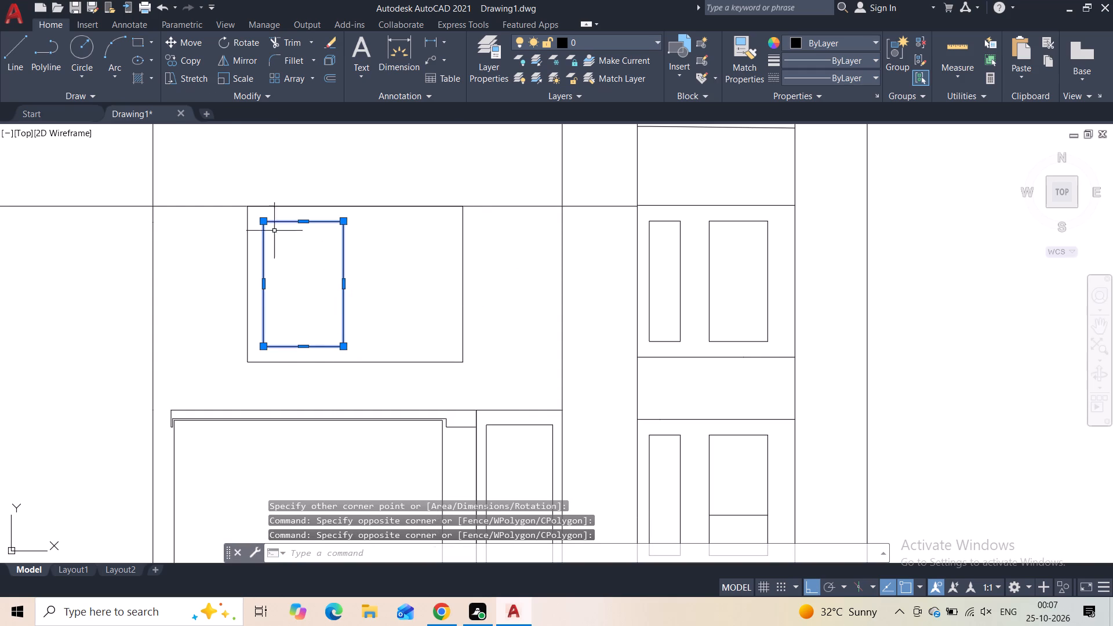
pyautogui.click(190, 61)
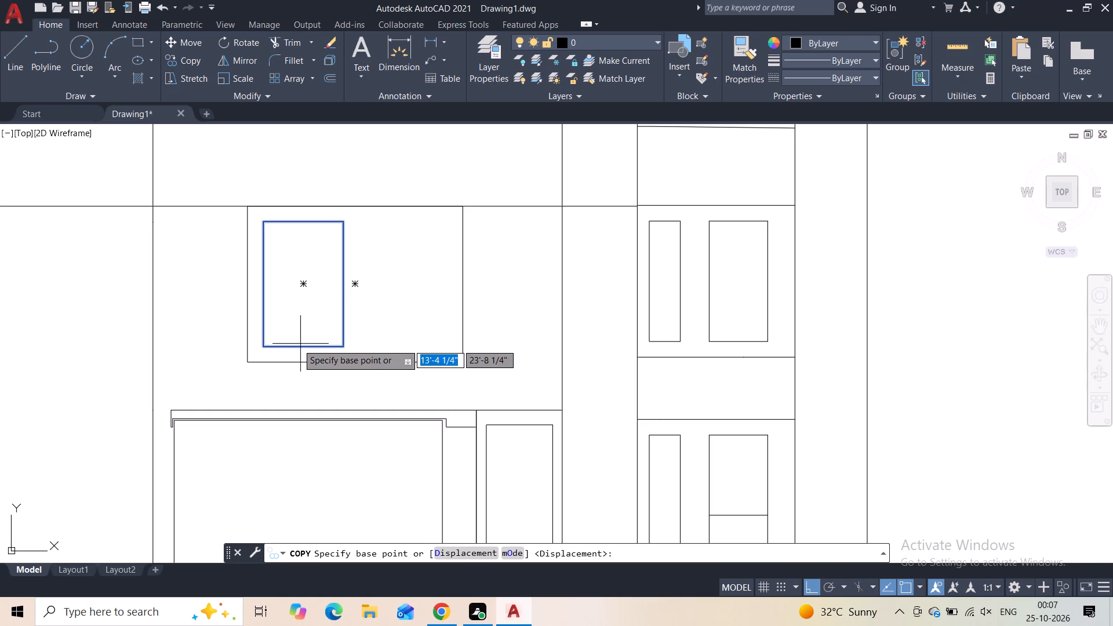
pyautogui.click(267, 346)
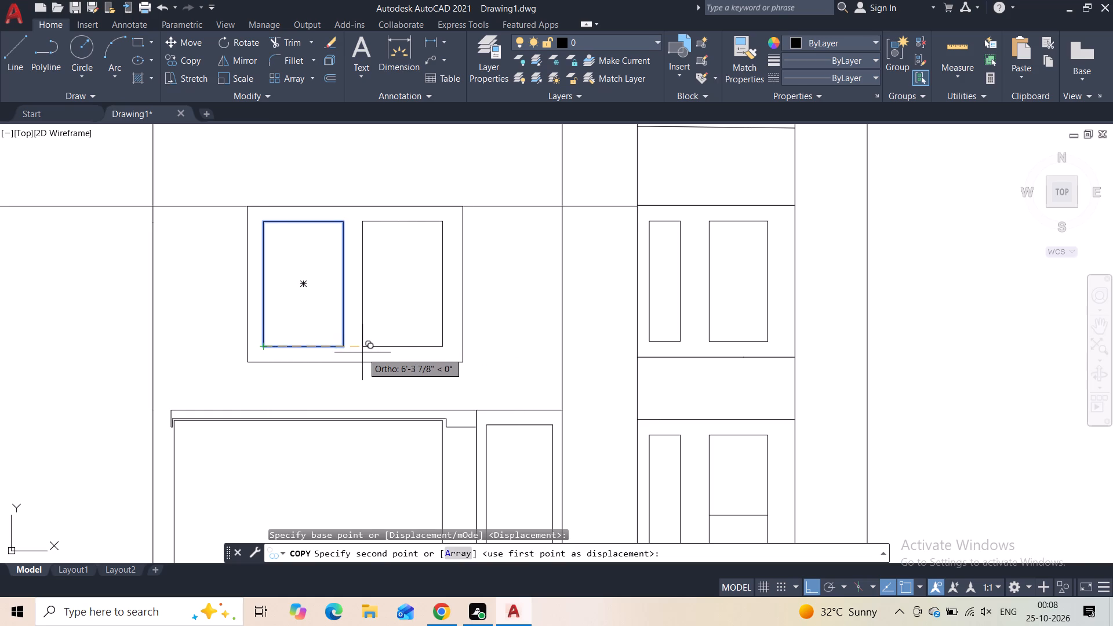
pyautogui.click(362, 352)
pyautogui.press('Escape')
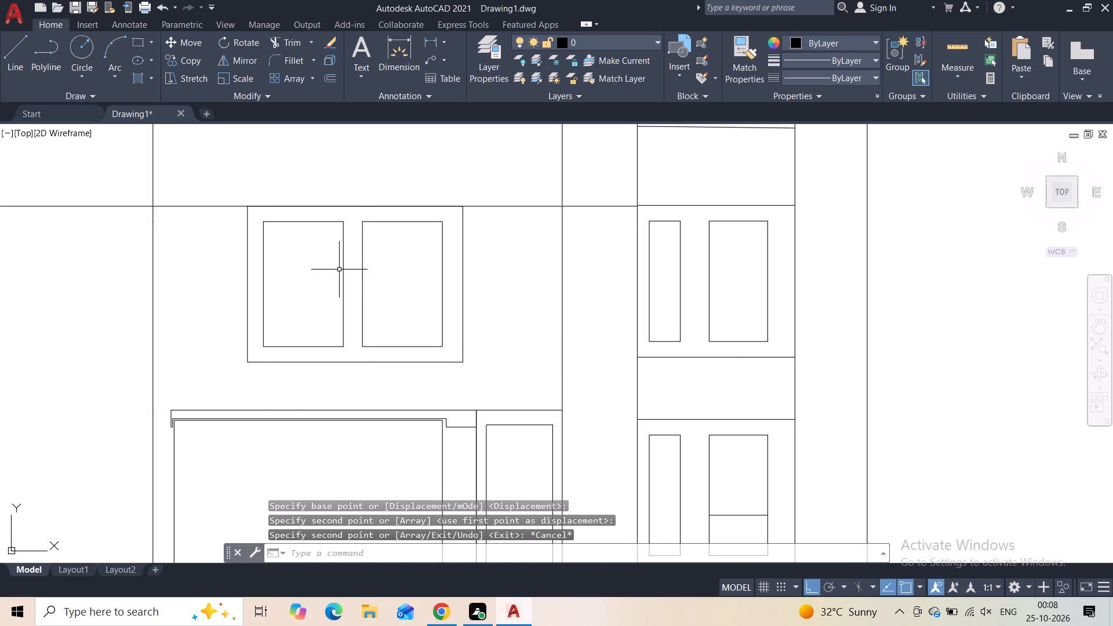
# Draw a horizontal line across the lower part of each of the two panes in the middle-floor window.
pyautogui.click(16, 60)
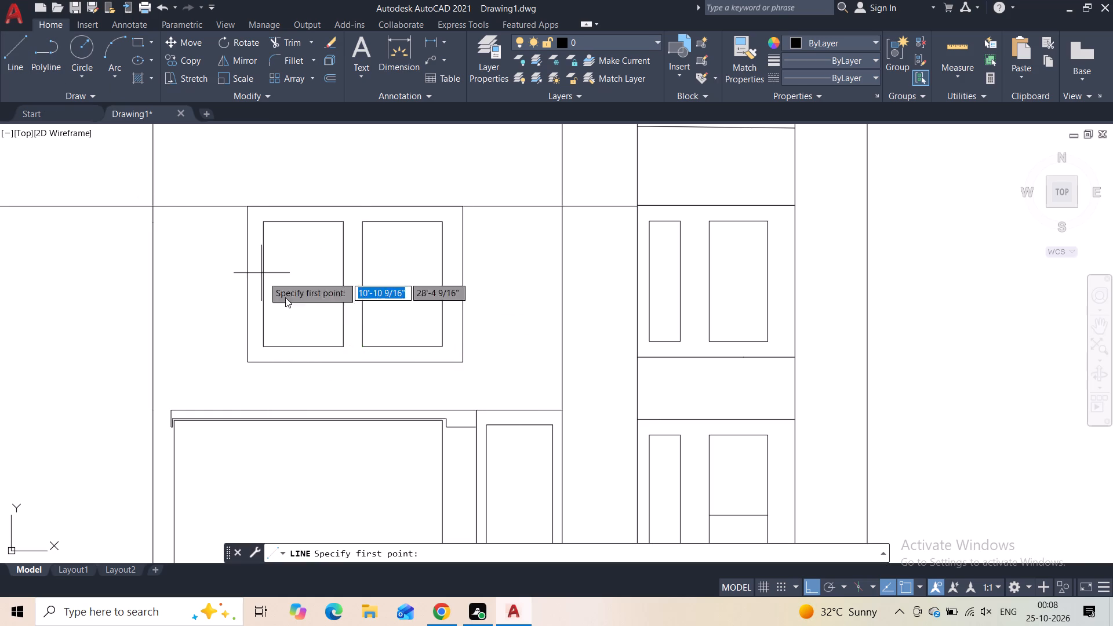
pyautogui.click(268, 310)
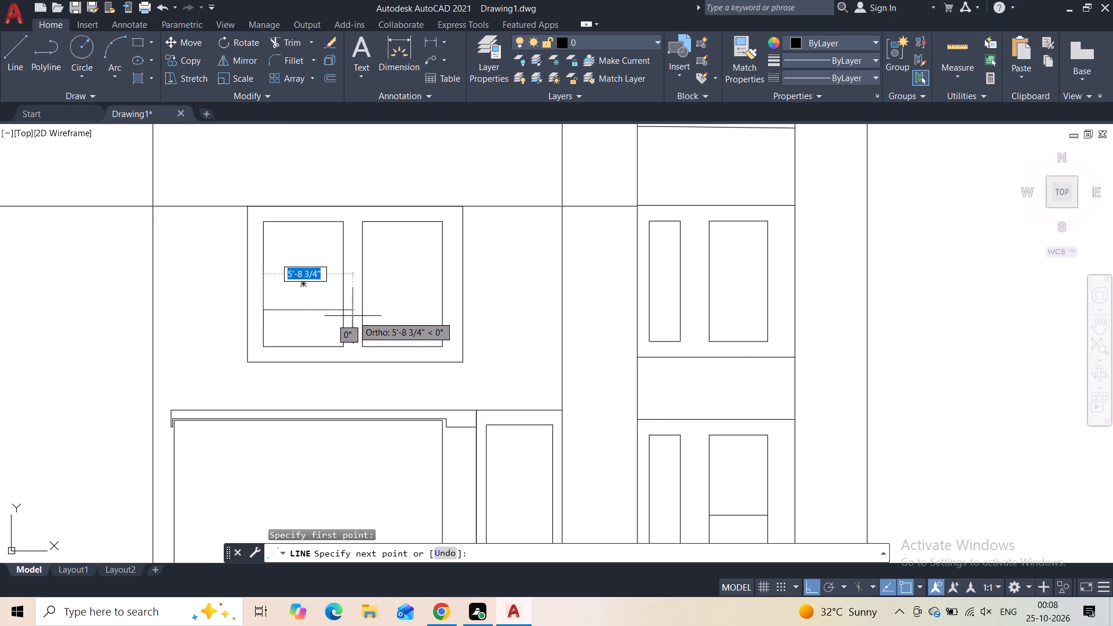
pyautogui.click(344, 316)
pyautogui.press('Escape')
pyautogui.press('space')
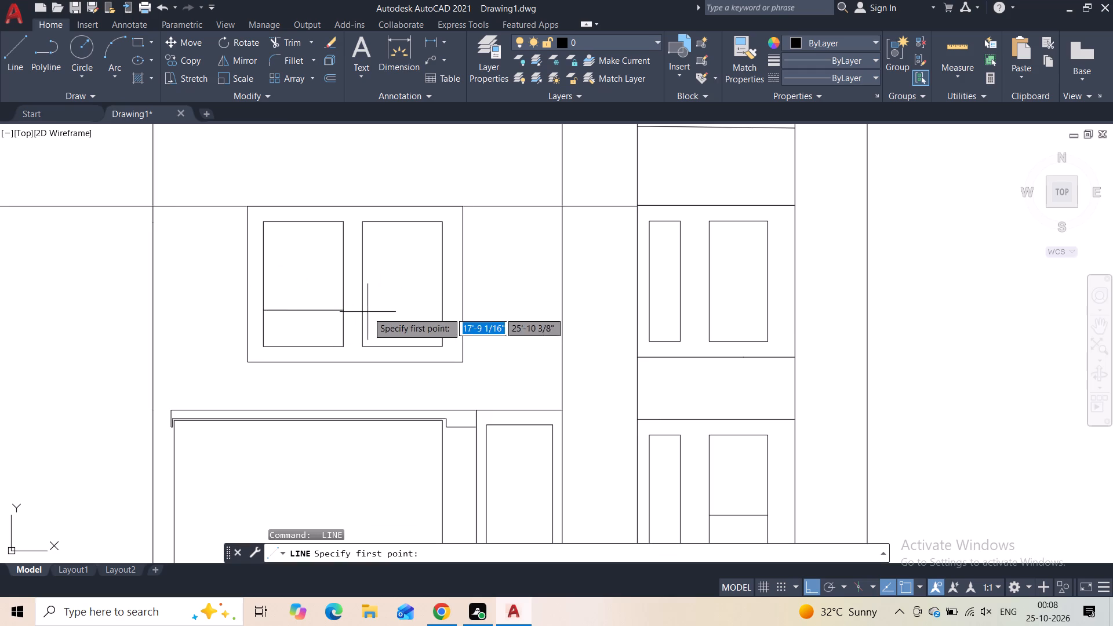
pyautogui.click(361, 313)
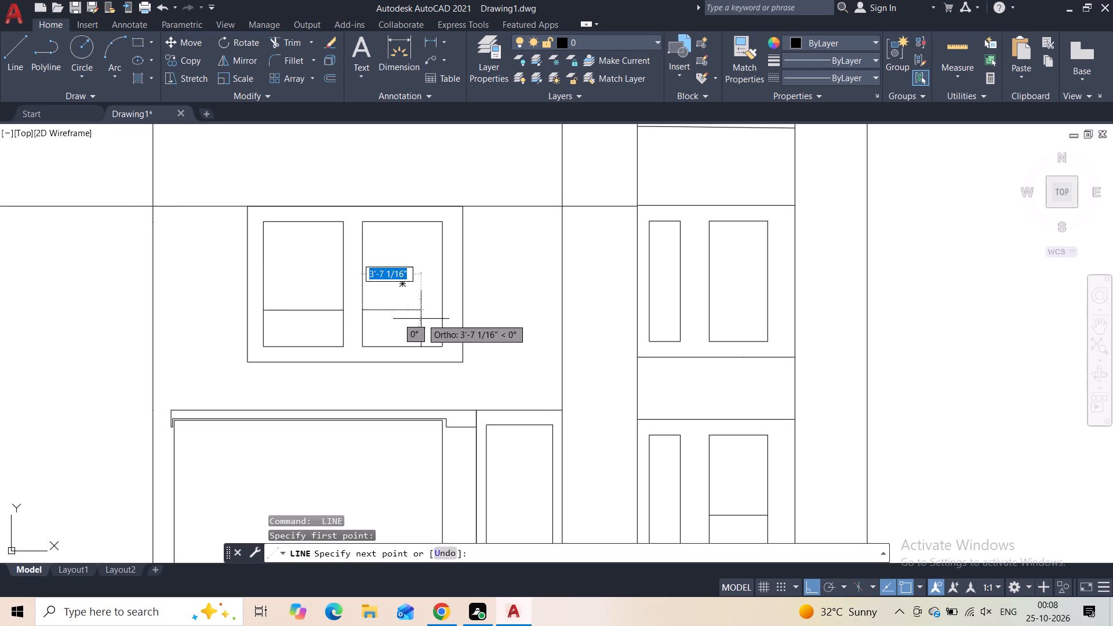
pyautogui.click(441, 312)
pyautogui.press('Escape')
# Offset the horizontal dividing line in each middle-floor window pane 2" upward.
pyautogui.click(423, 296)
pyautogui.click(409, 325)
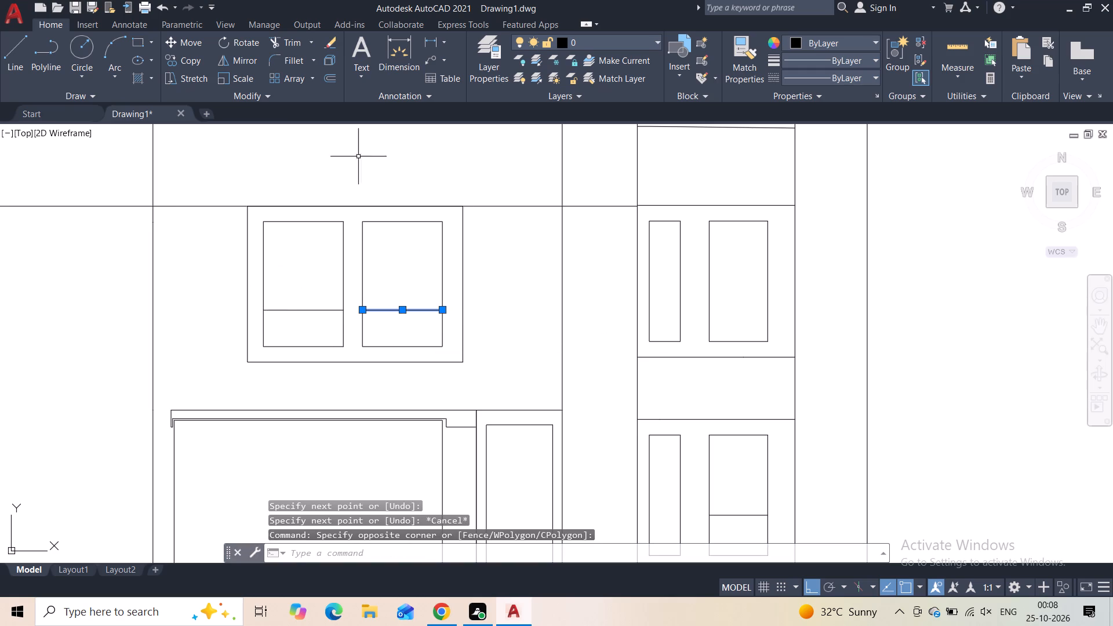
pyautogui.click(329, 82)
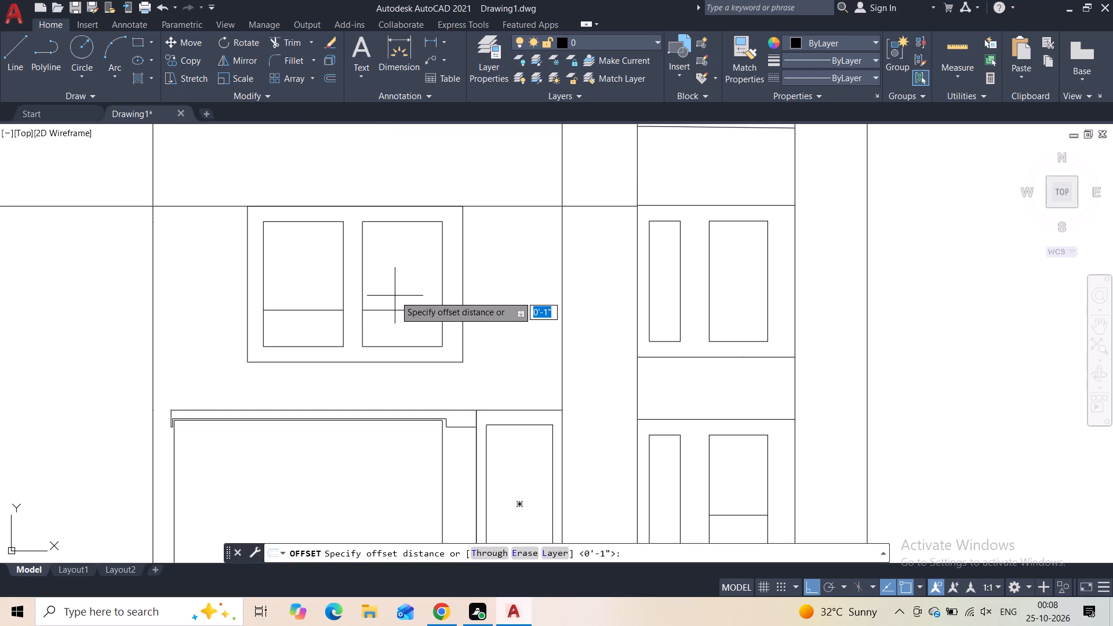
pyautogui.write('2"')
pyautogui.press('Return')
pyautogui.click(395, 296)
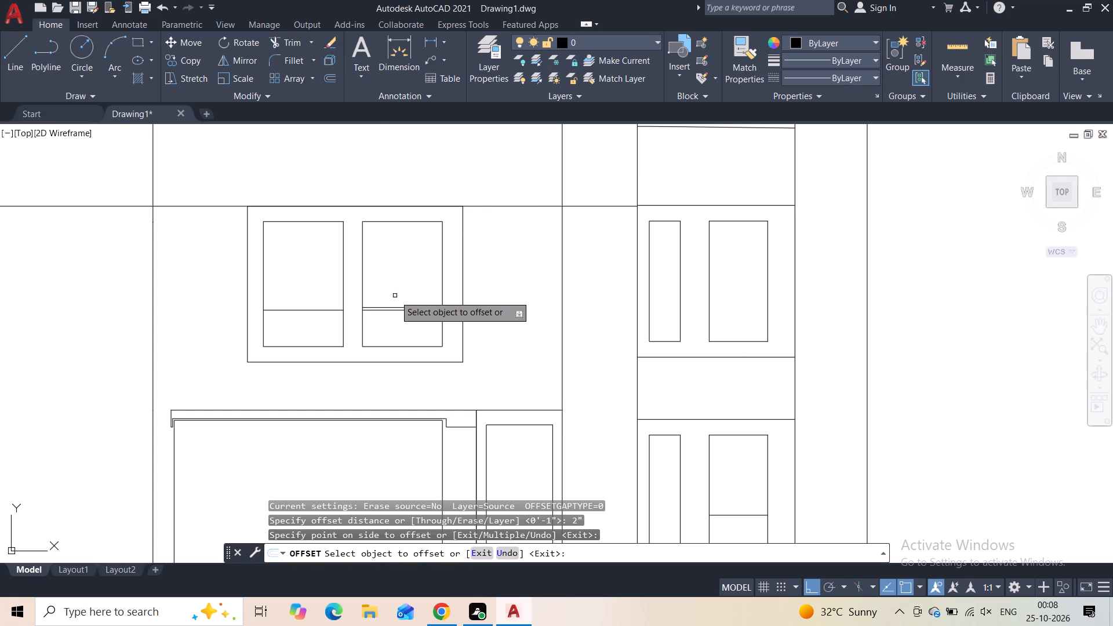
pyautogui.click(328, 310)
pyautogui.click(323, 290)
pyautogui.press('Escape')
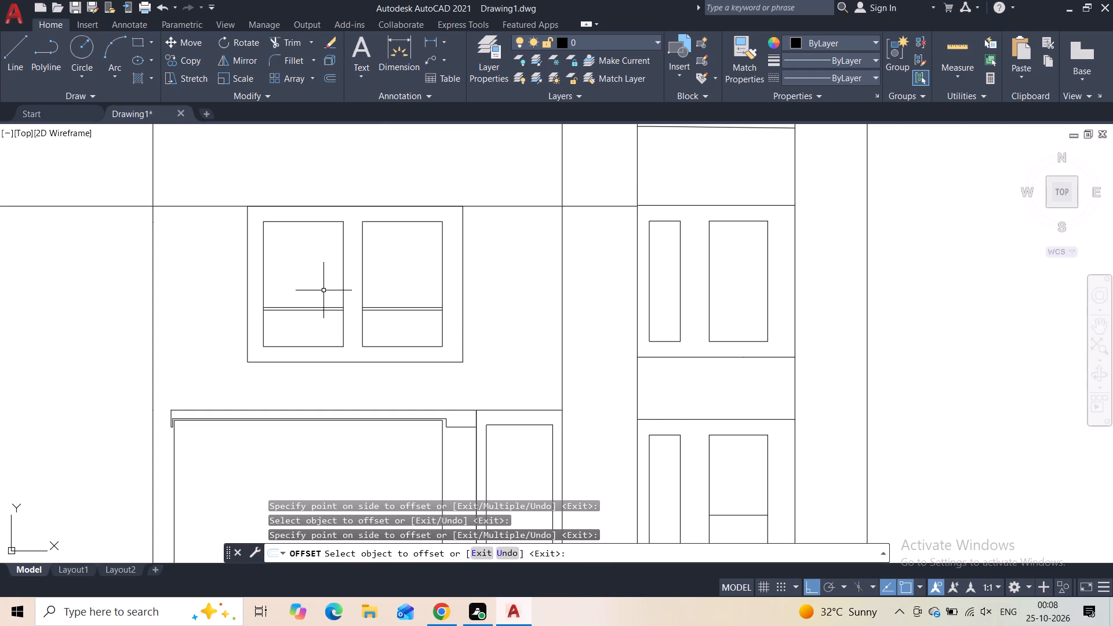
# Copy the complete middle-floor two-pane window straight up to just below the upper floor line.
pyautogui.scroll(-2, 328, 273)
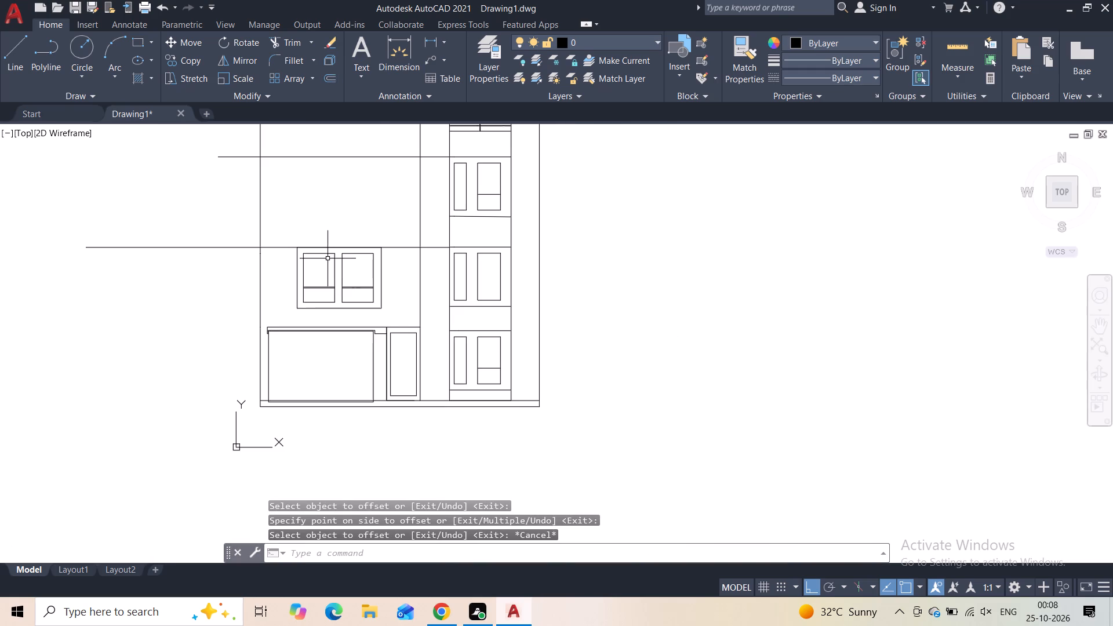
pyautogui.click(396, 264)
pyautogui.click(300, 307)
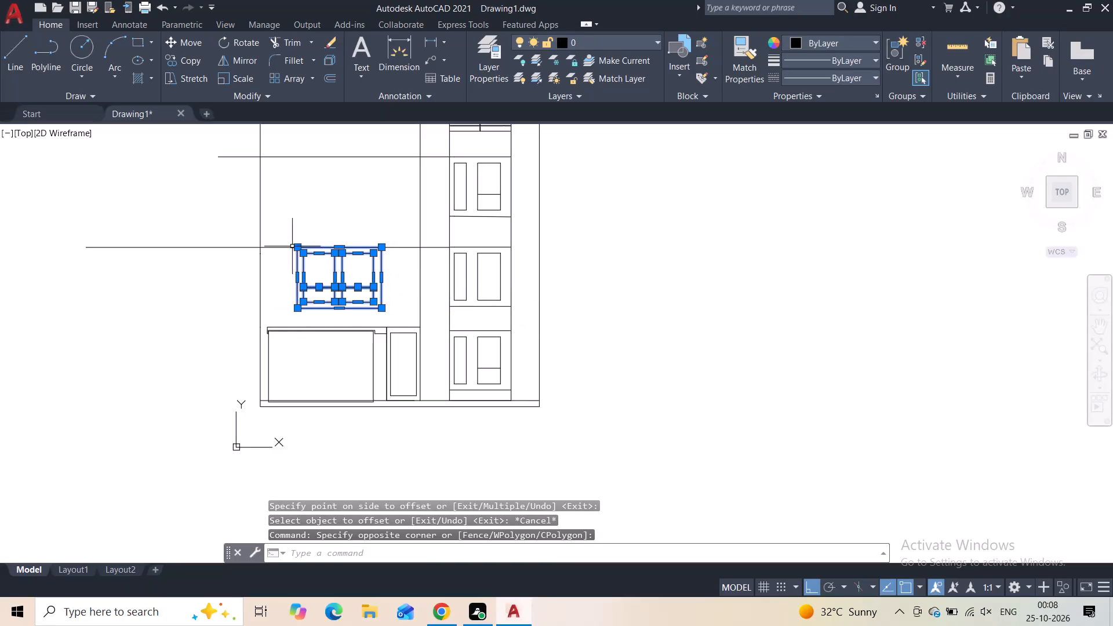
pyautogui.click(194, 61)
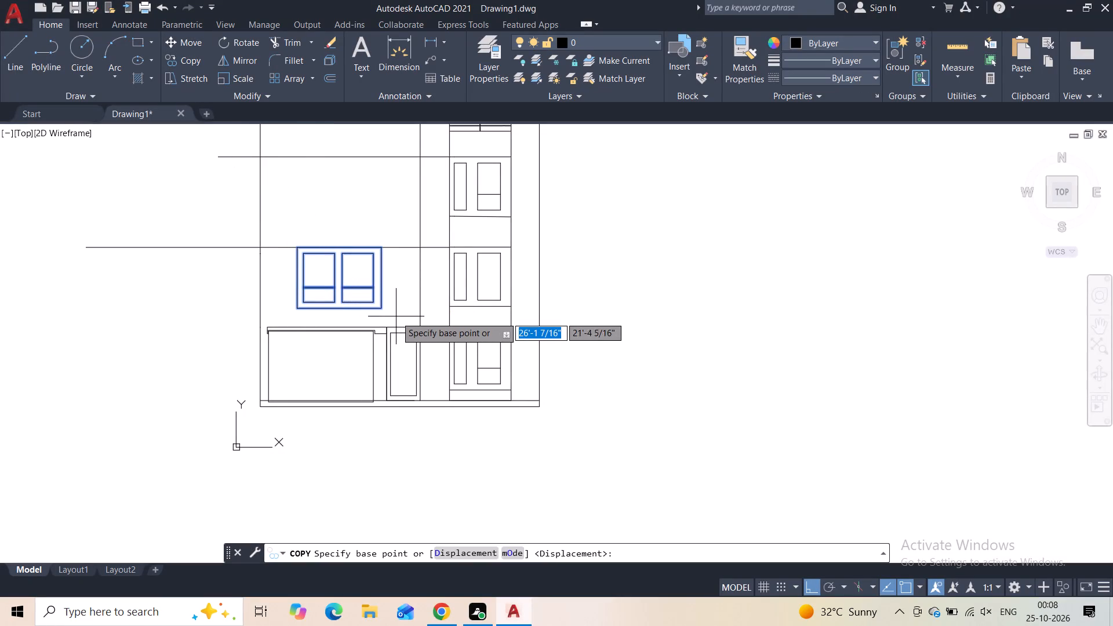
pyautogui.click(383, 303)
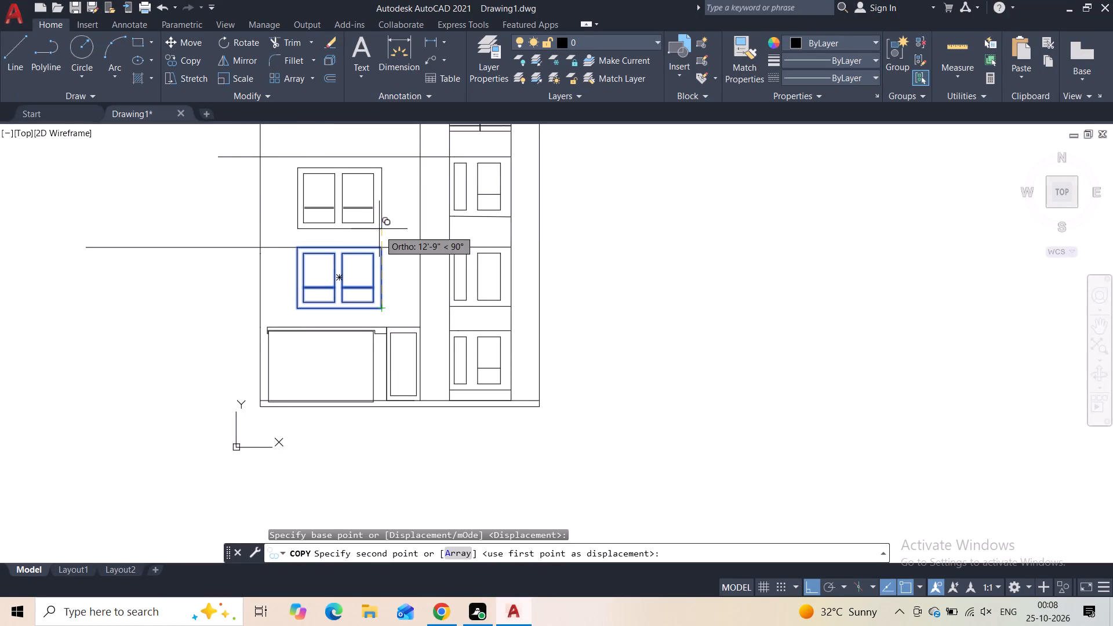
pyautogui.click(379, 219)
pyautogui.press('Escape')
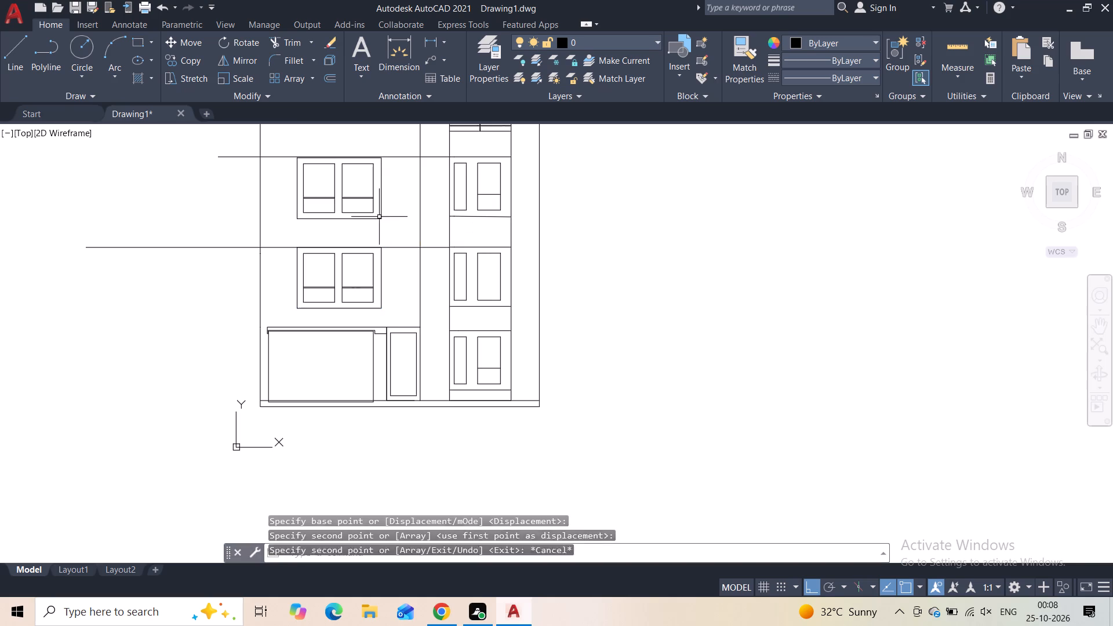
# Move the copied upper window straight up so its frame's top edge meets the upper floor line.
pyautogui.scroll(2, 366, 158)
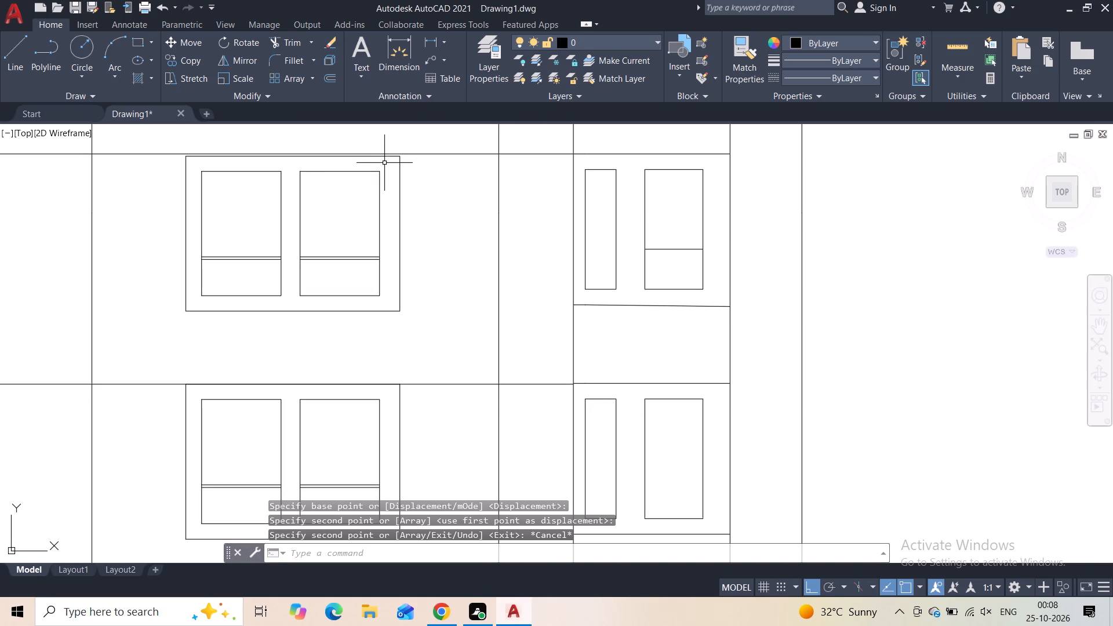
pyautogui.scroll(-3, 391, 211)
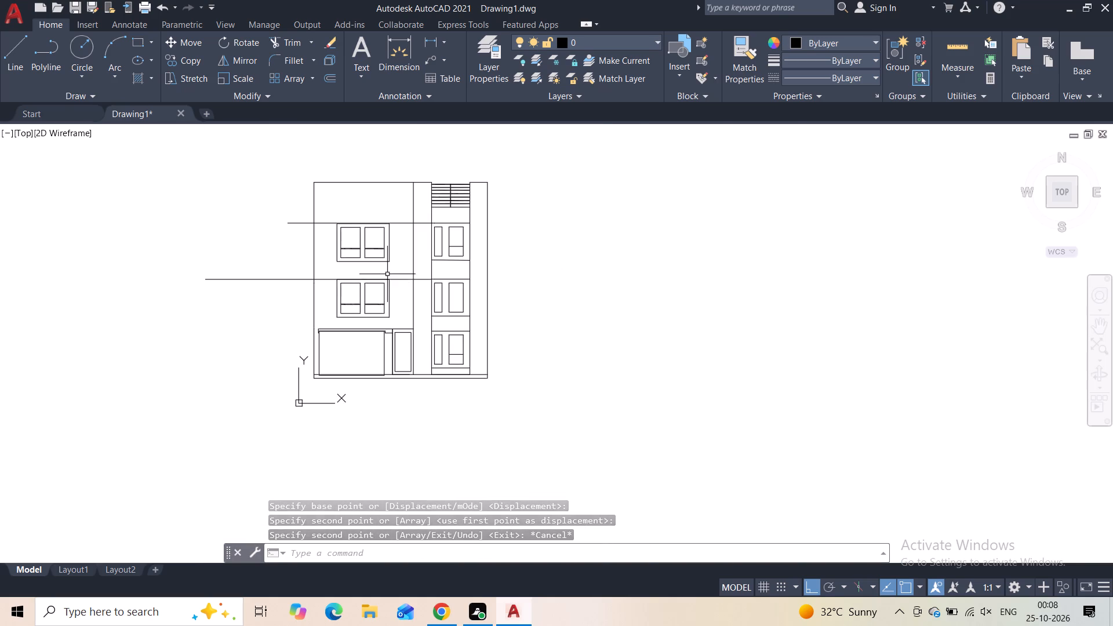
pyautogui.scroll(2, 387, 274)
pyautogui.moveTo(387, 274); pyautogui.dragTo(392, 249, button='middle')
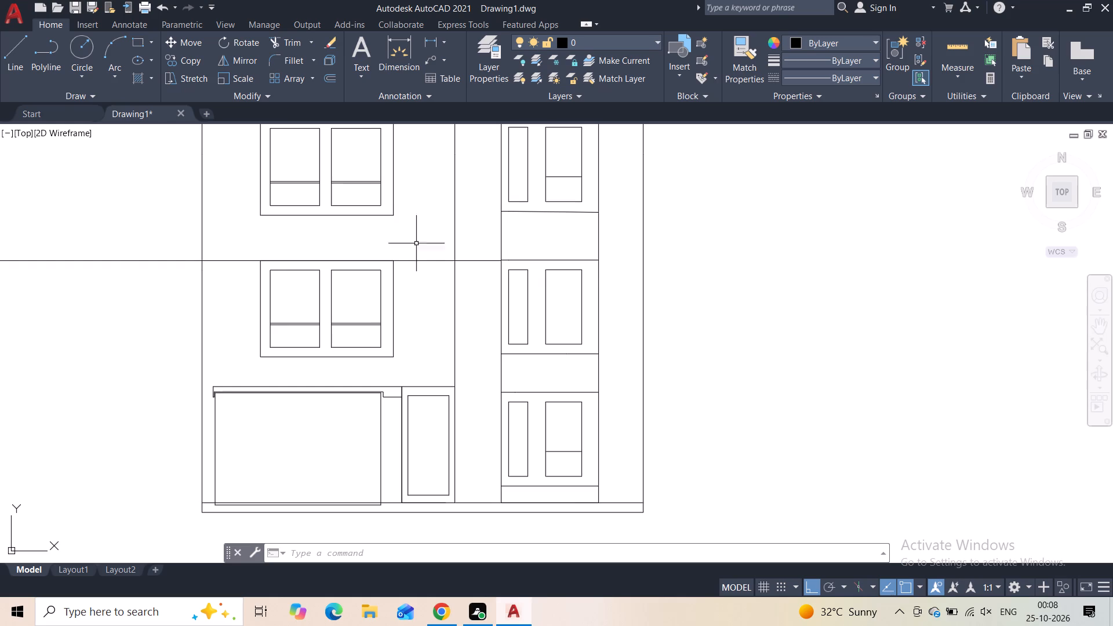
pyautogui.moveTo(419, 227); pyautogui.dragTo(407, 300, button='middle')
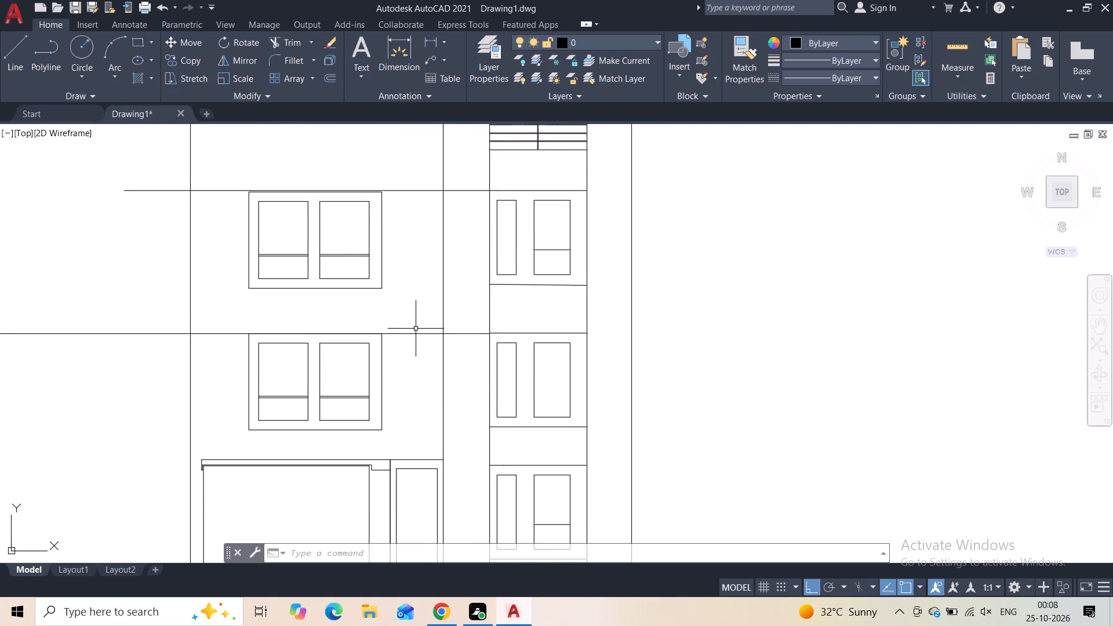
pyautogui.scroll(1, 367, 332)
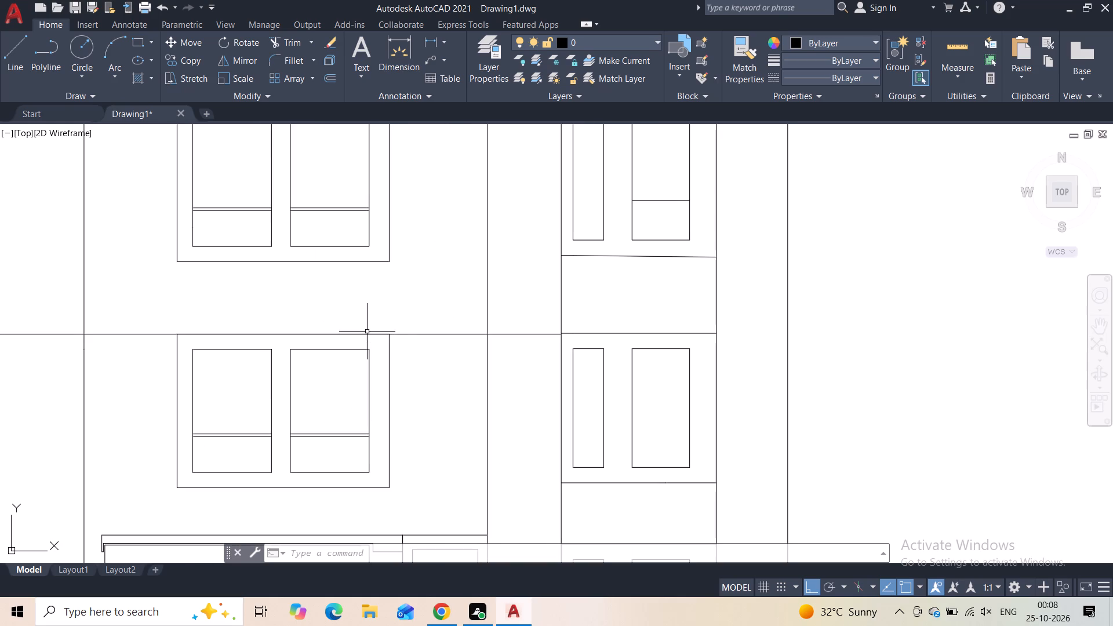
pyautogui.moveTo(409, 306); pyautogui.dragTo(382, 415, button='middle')
pyautogui.scroll(2, 348, 210)
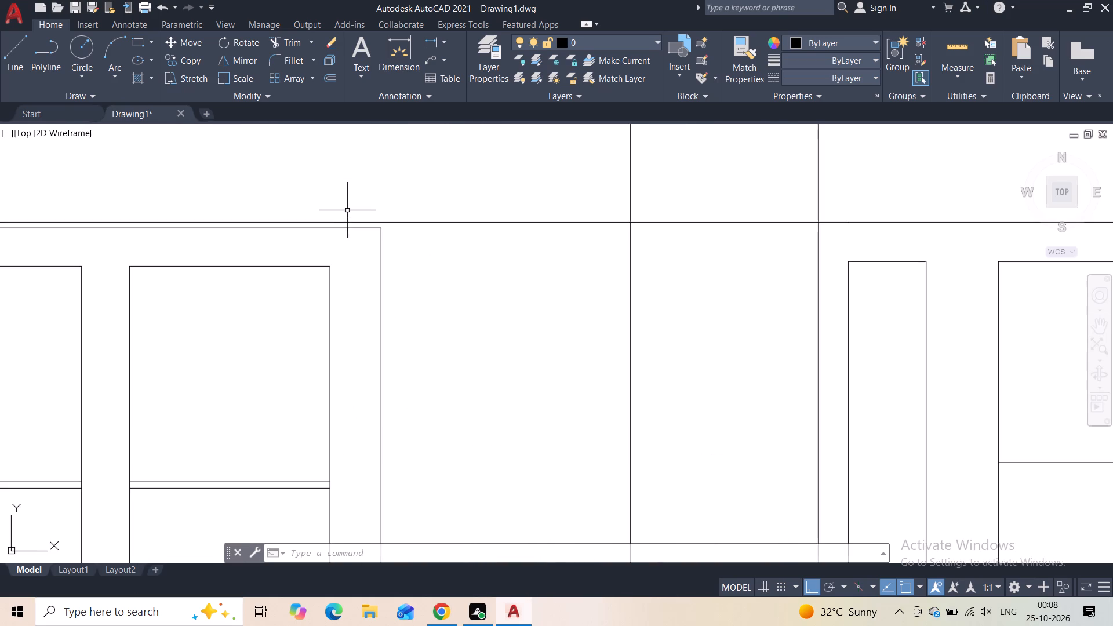
pyautogui.click(387, 253)
pyautogui.scroll(-3, 306, 362)
pyautogui.click(194, 454)
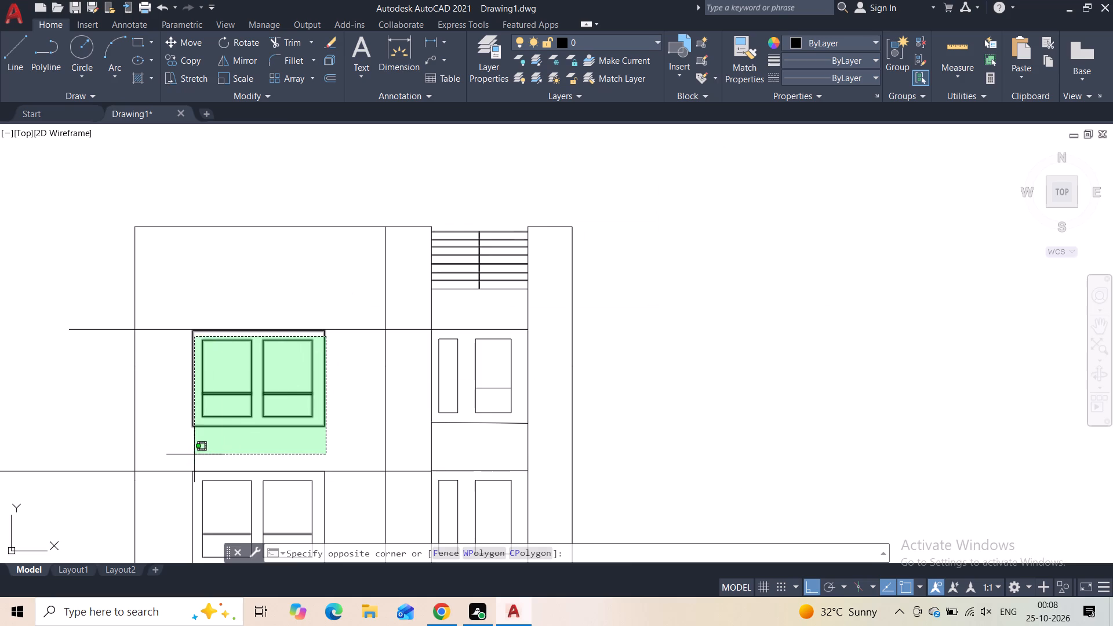
pyautogui.click(194, 48)
pyautogui.scroll(2, 340, 344)
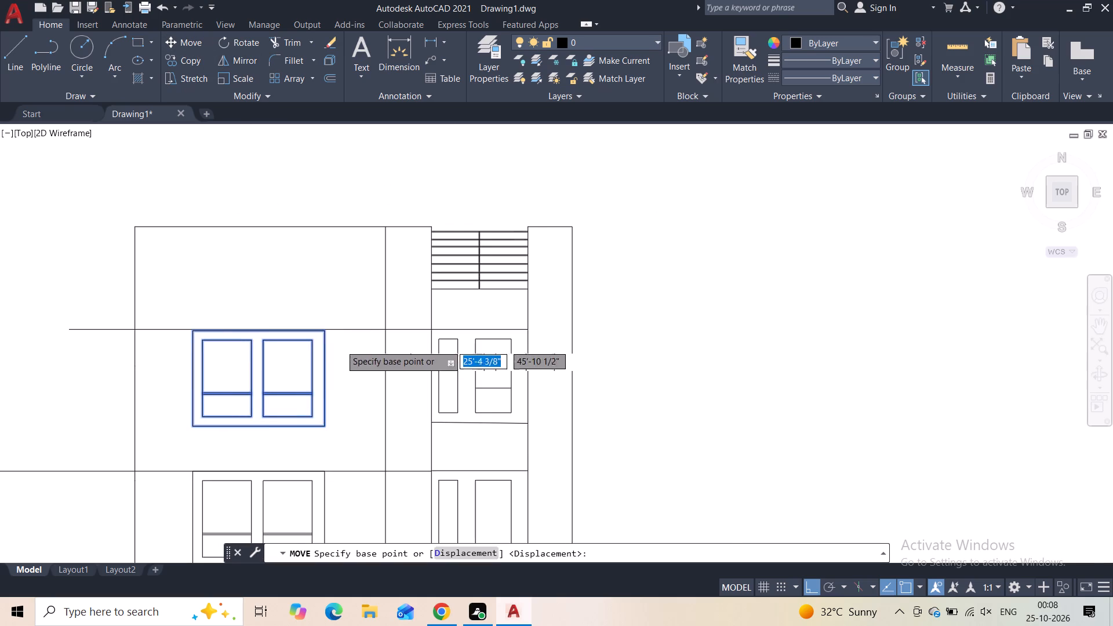
pyautogui.scroll(2, 340, 345)
pyautogui.click(224, 260)
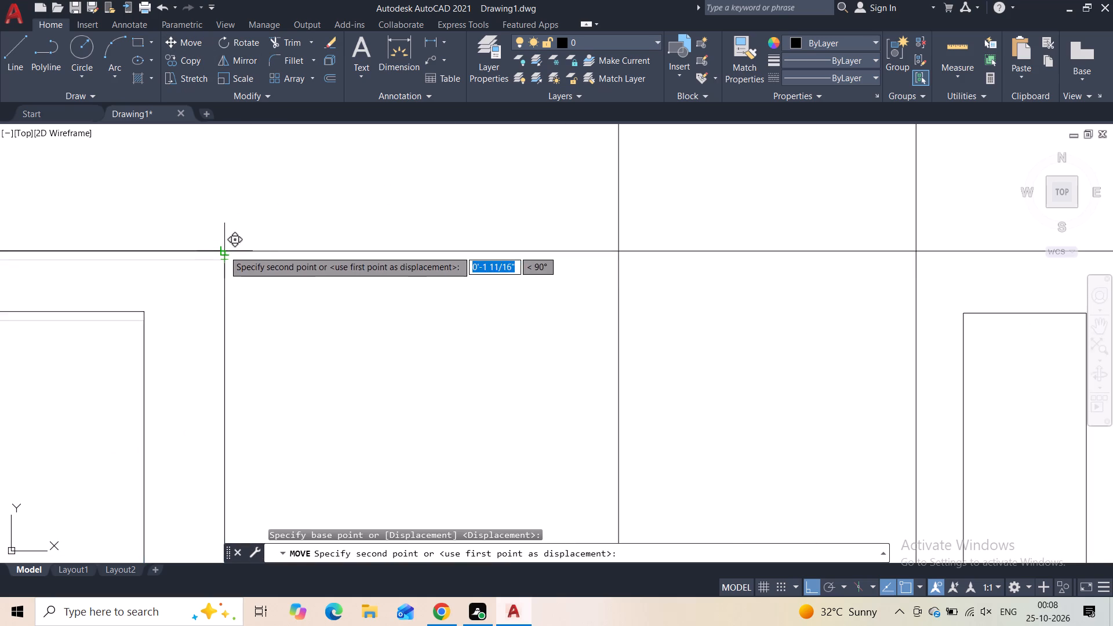
pyautogui.click(224, 250)
# Trim the ends of both horizontal floor lines that extend beyond the left block's outer wall.
pyautogui.moveTo(248, 305); pyautogui.dragTo(558, 327, button='middle')
pyautogui.scroll(-2, 558, 327)
pyautogui.moveTo(567, 385); pyautogui.dragTo(545, 316, button='middle')
pyautogui.scroll(-1, 545, 316)
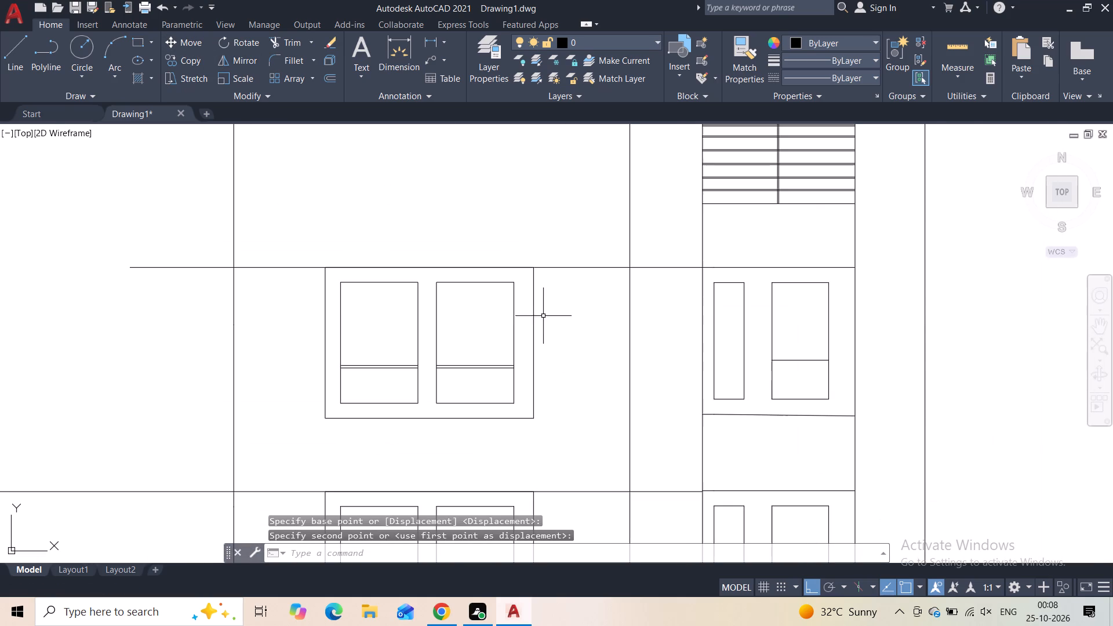
pyautogui.click(277, 43)
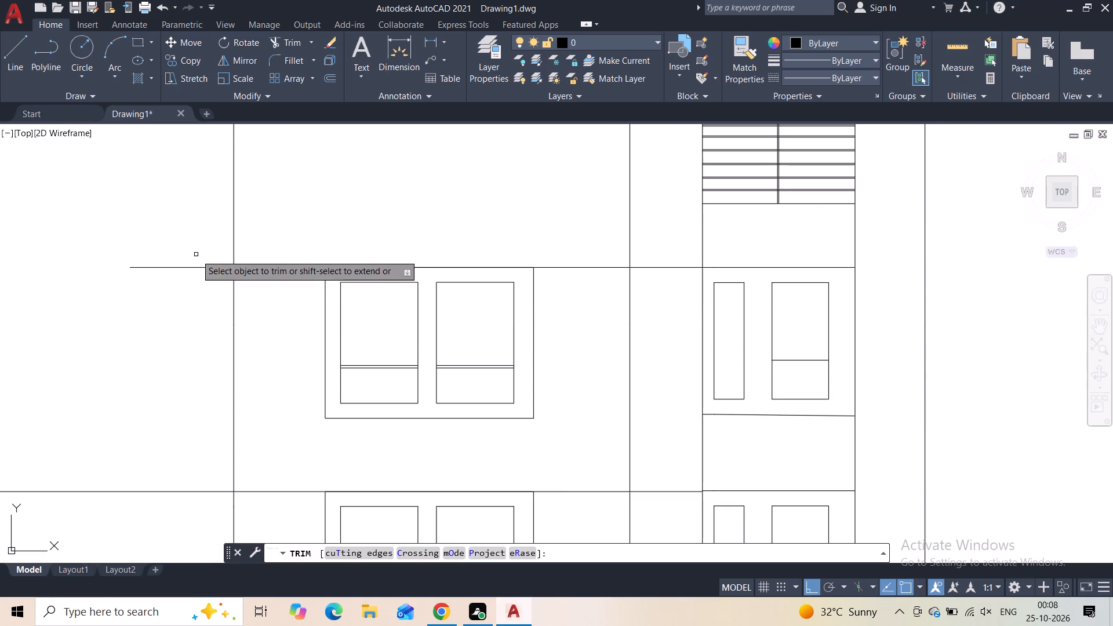
pyautogui.moveTo(190, 238); pyautogui.dragTo(144, 506)
pyautogui.scroll(-2, 151, 456)
pyautogui.moveTo(151, 462); pyautogui.dragTo(161, 426, button='middle')
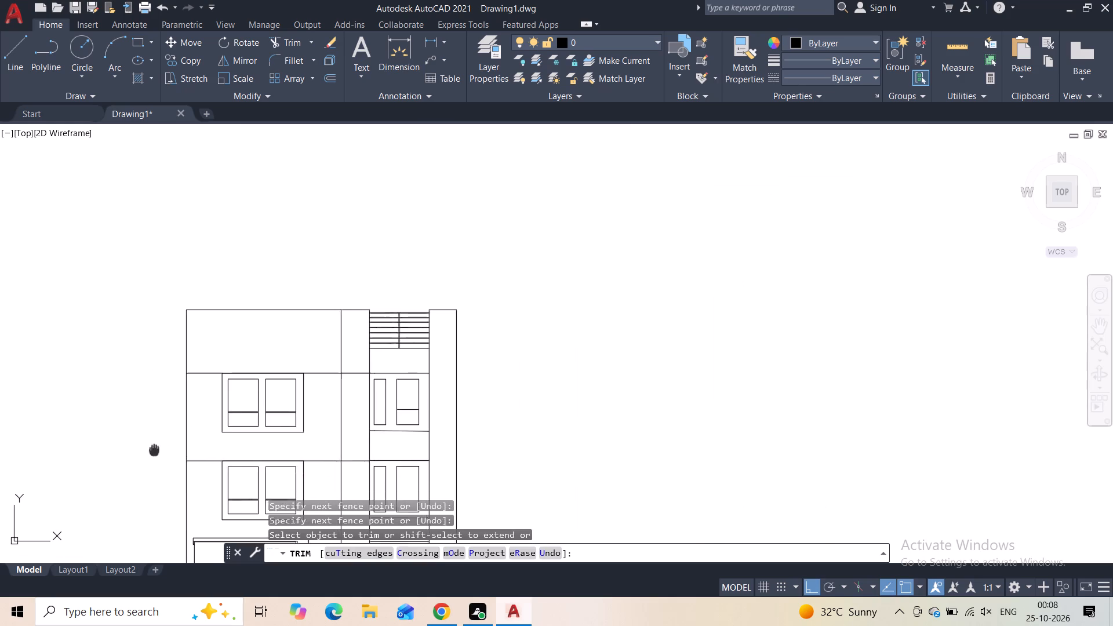
pyautogui.moveTo(161, 426); pyautogui.dragTo(181, 361, button='middle')
pyautogui.press('Escape')
# Draw three vertical lines about 10'-7 1/2" high from the upper window frame's top corners and top midpoint to the roof line.
pyautogui.moveTo(176, 362); pyautogui.dragTo(366, 367, button='middle')
pyautogui.press('space')
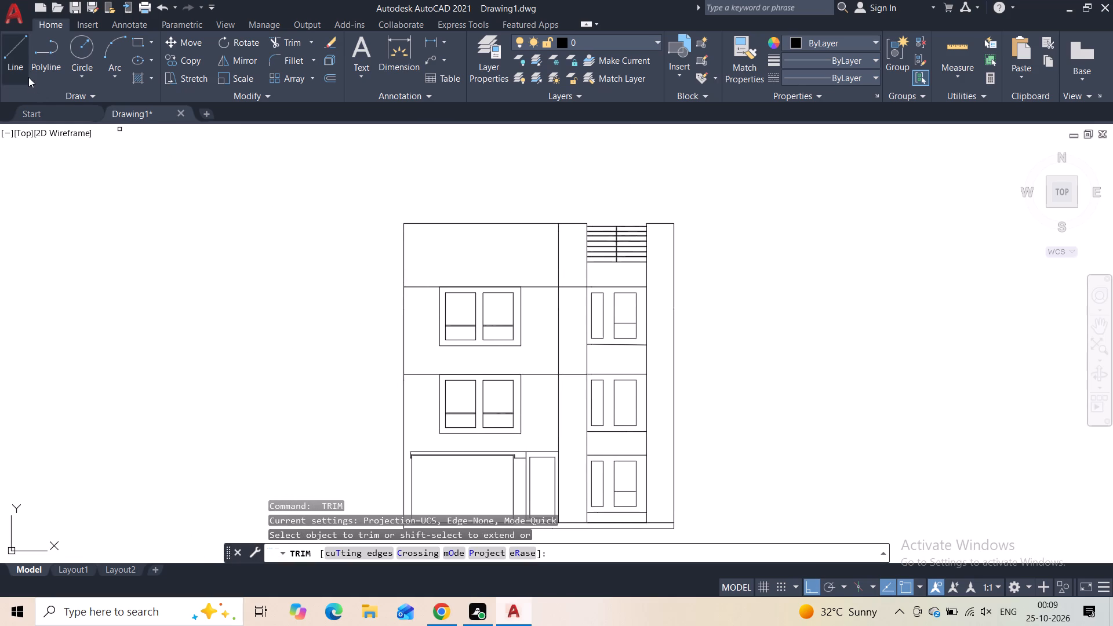
pyautogui.click(28, 77)
pyautogui.scroll(2, 425, 275)
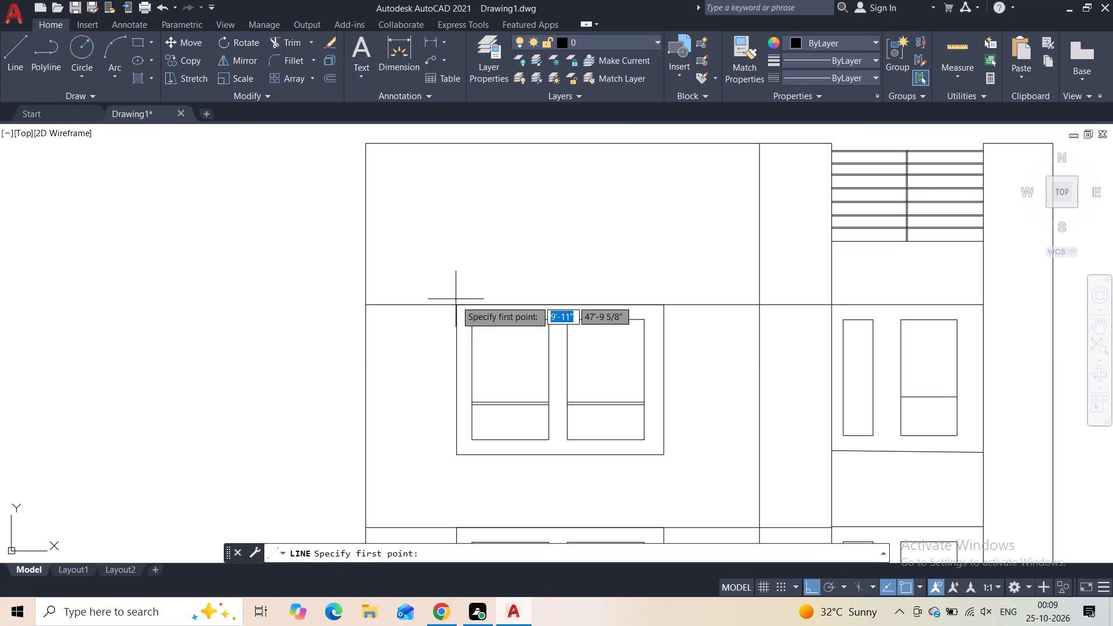
pyautogui.click(457, 306)
pyautogui.click(457, 144)
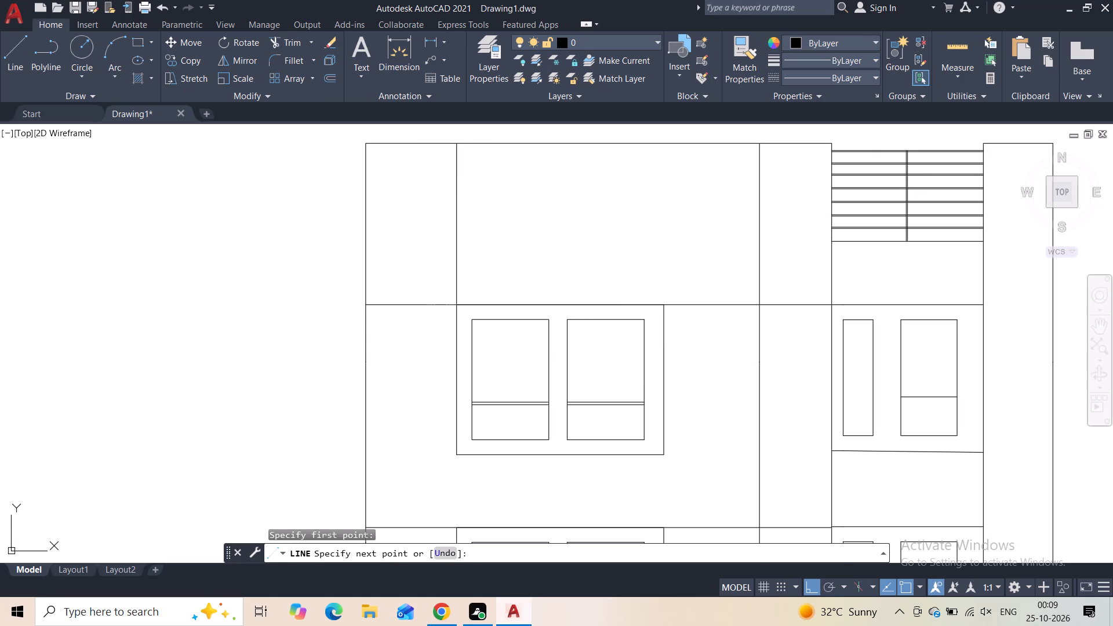
pyautogui.press('Escape')
pyautogui.press('space')
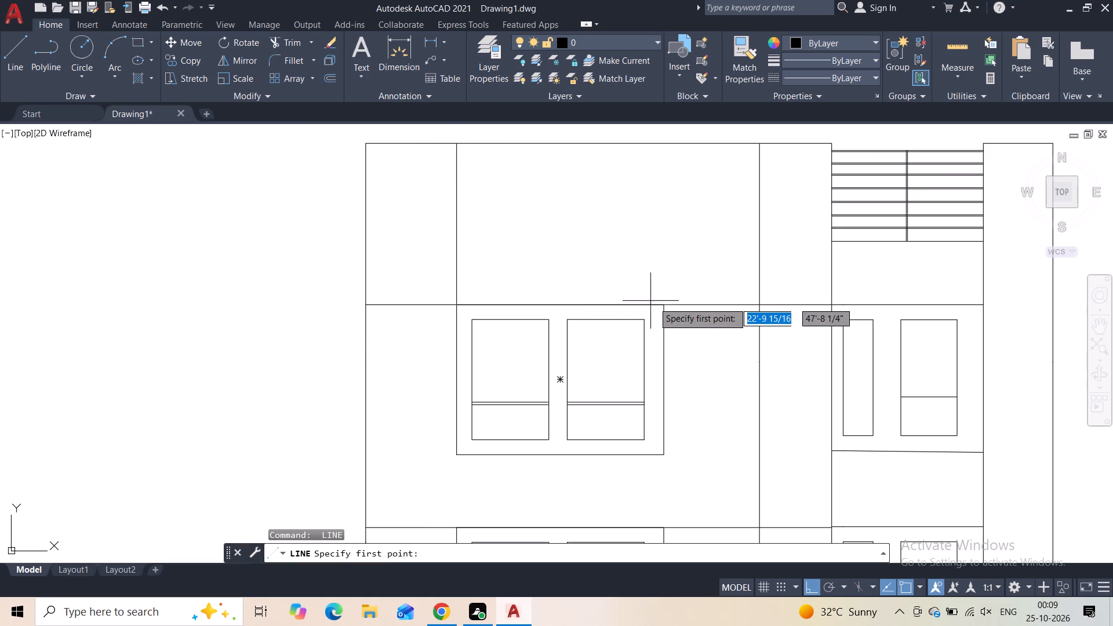
pyautogui.click(661, 304)
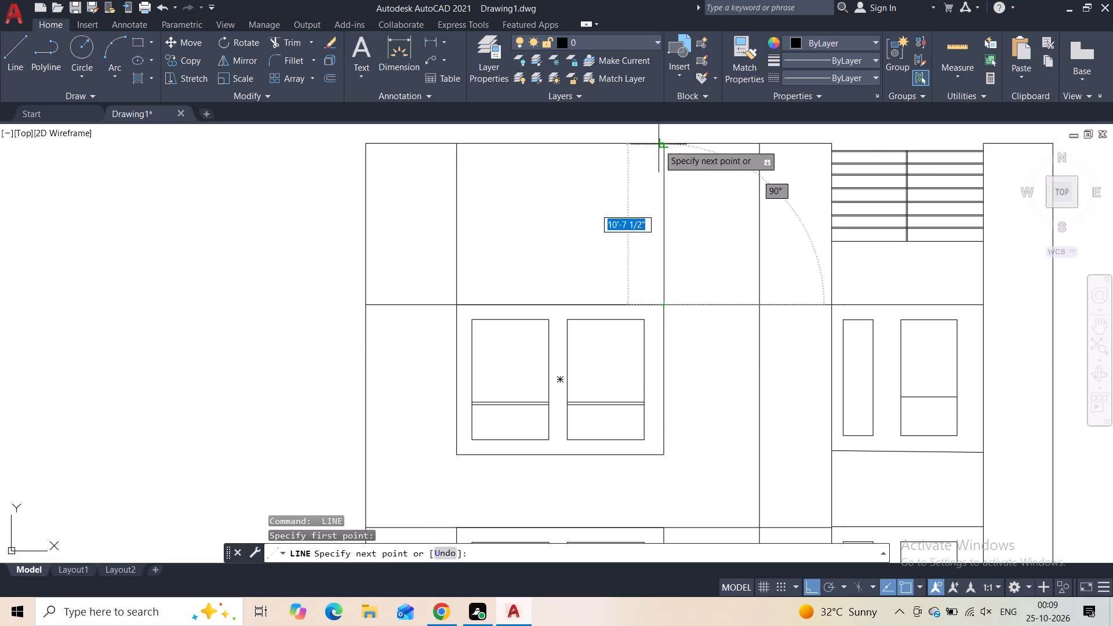
pyautogui.click(659, 144)
pyautogui.press('Escape')
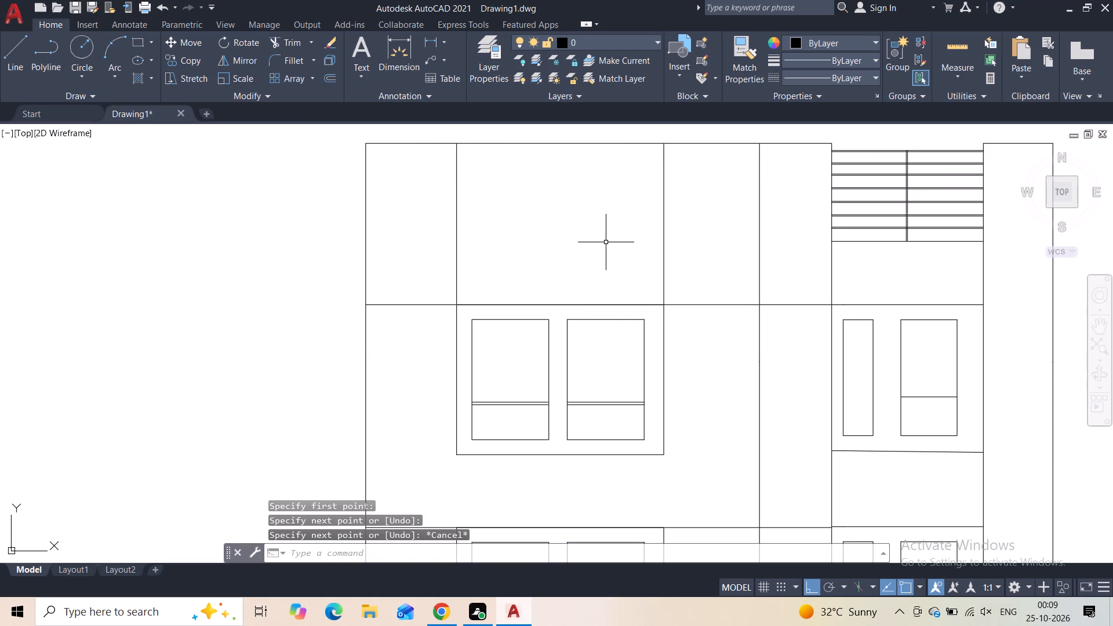
pyautogui.press('space')
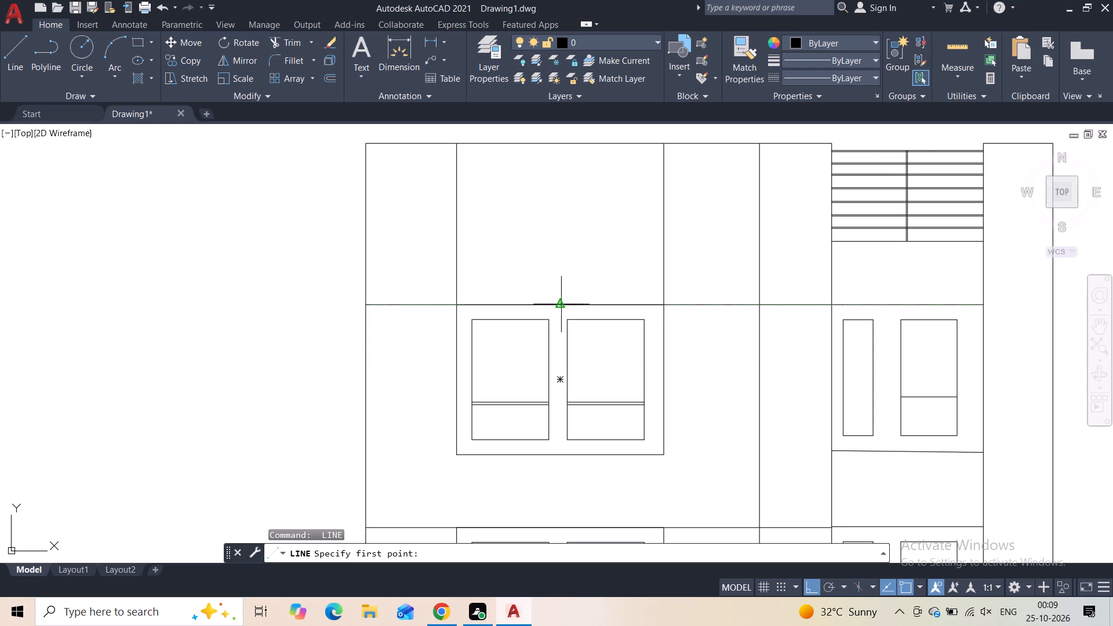
pyautogui.click(561, 304)
pyautogui.click(561, 145)
pyautogui.press('Escape')
# Draw a horizontal line from the upper window frame's bottom-left corner to the left block's outer wall.
pyautogui.moveTo(576, 219); pyautogui.dragTo(562, 155, button='middle')
pyautogui.moveTo(517, 221); pyautogui.dragTo(521, 195, button='middle')
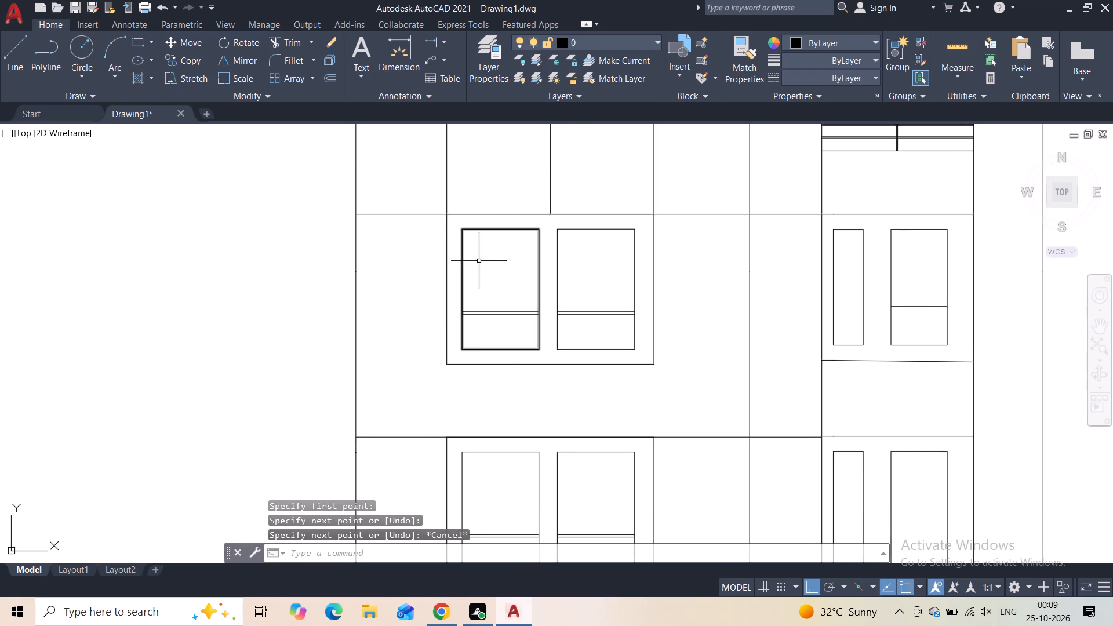
pyautogui.press('space')
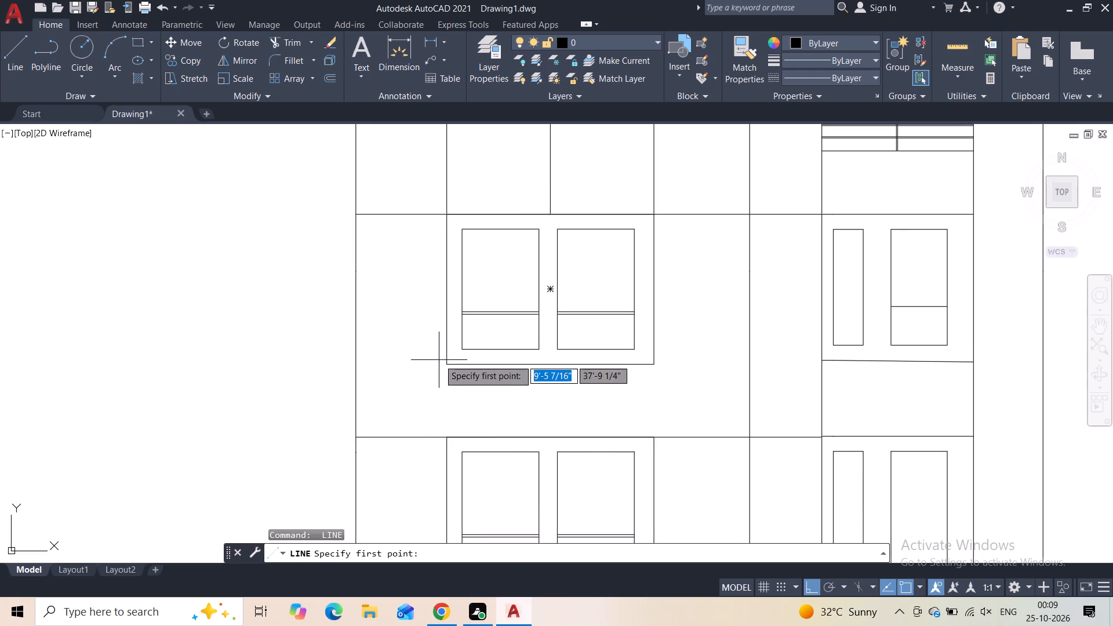
pyautogui.click(443, 365)
pyautogui.click(358, 365)
pyautogui.press('Escape')
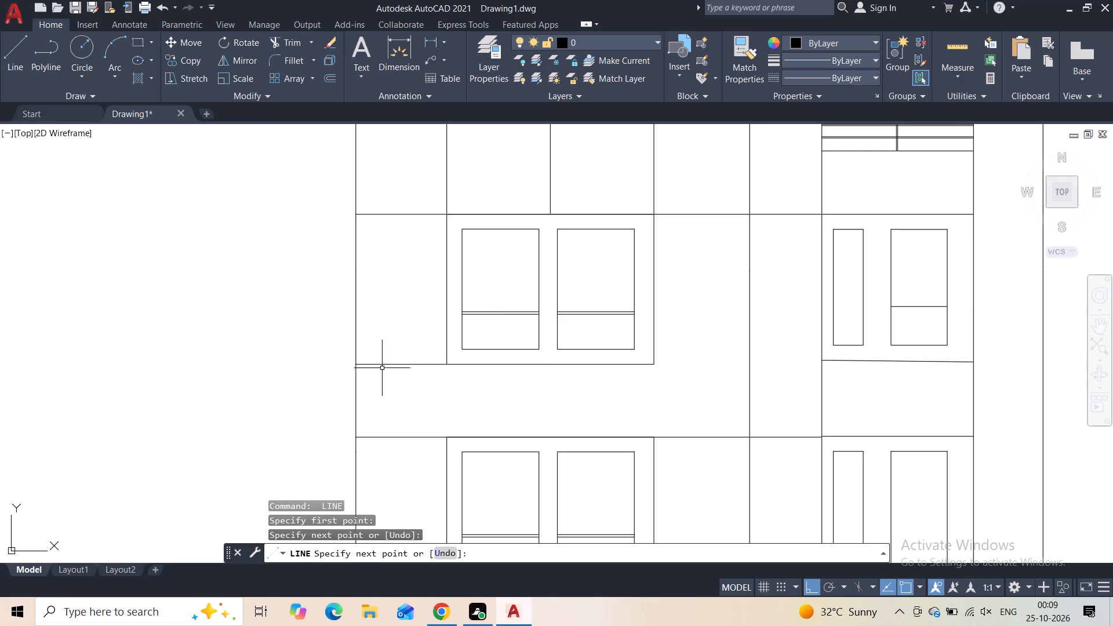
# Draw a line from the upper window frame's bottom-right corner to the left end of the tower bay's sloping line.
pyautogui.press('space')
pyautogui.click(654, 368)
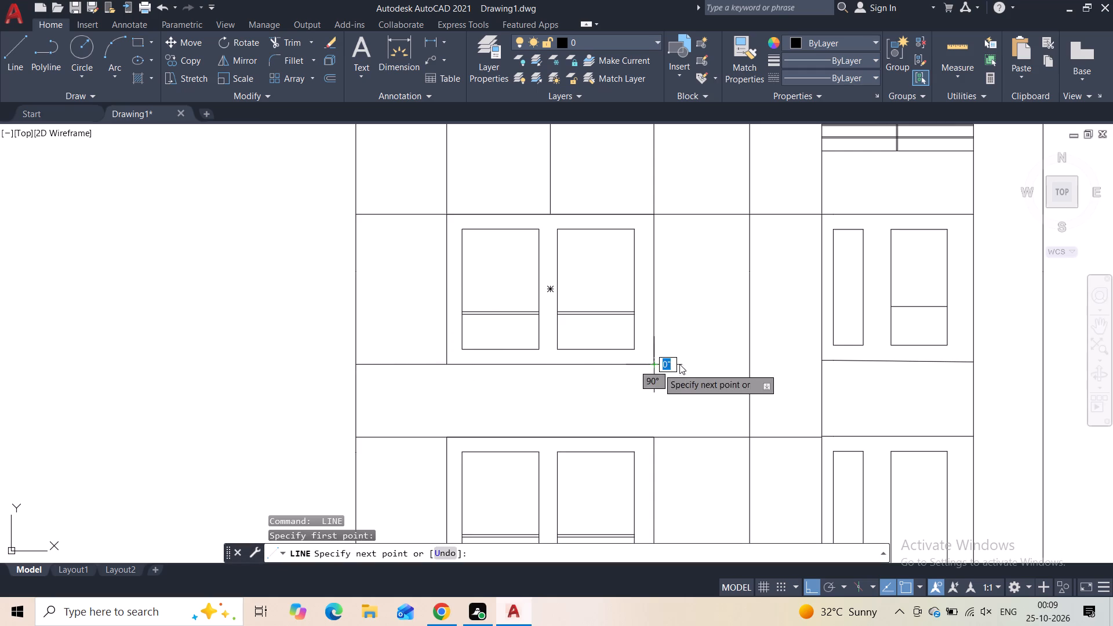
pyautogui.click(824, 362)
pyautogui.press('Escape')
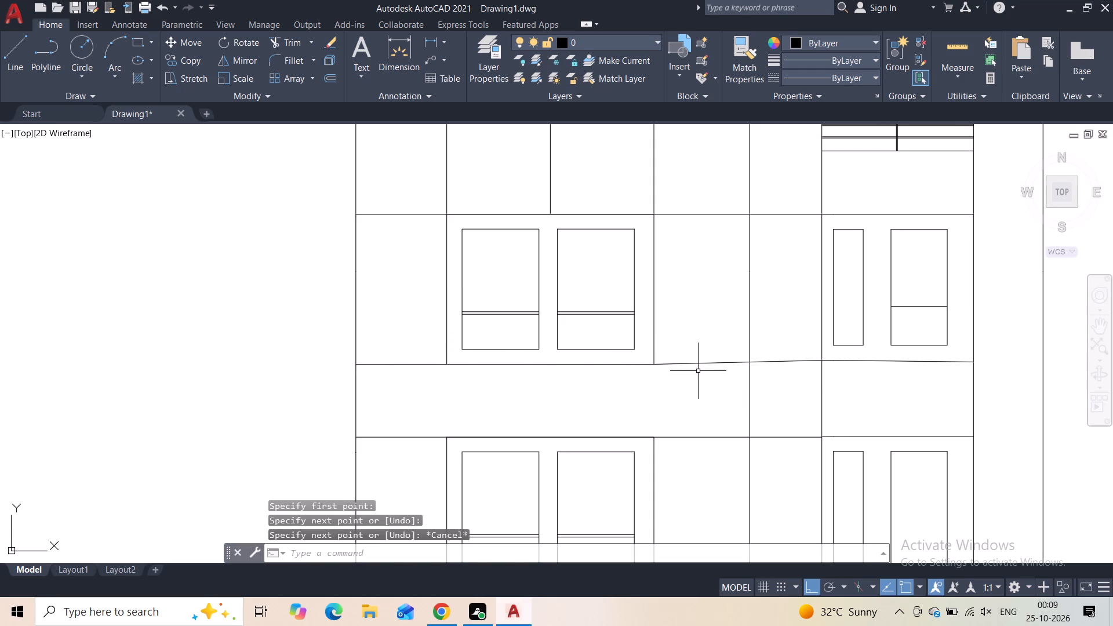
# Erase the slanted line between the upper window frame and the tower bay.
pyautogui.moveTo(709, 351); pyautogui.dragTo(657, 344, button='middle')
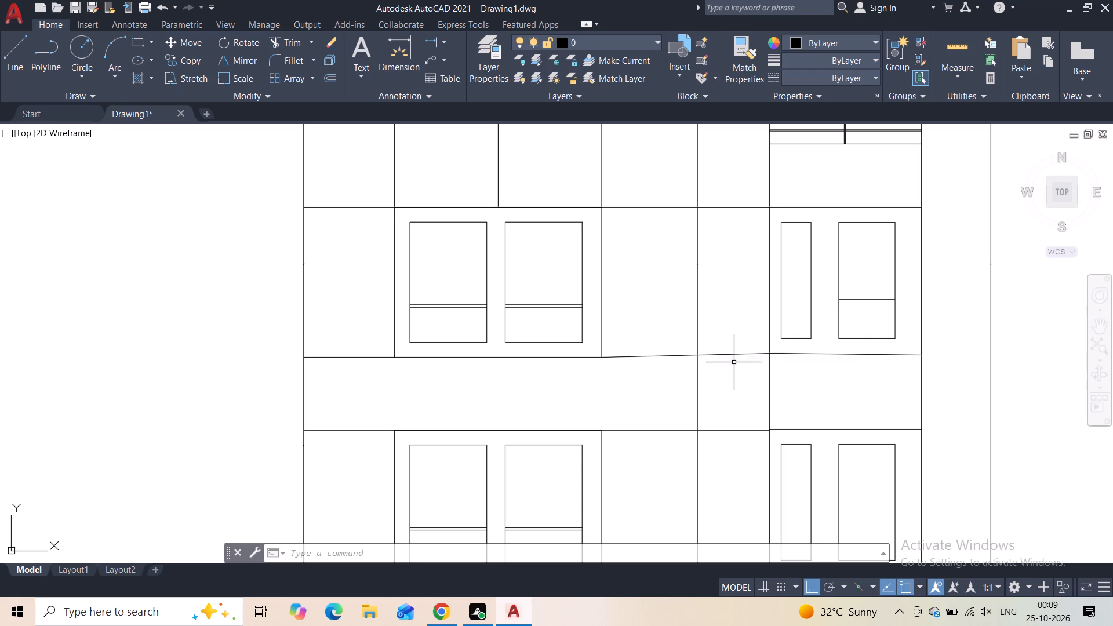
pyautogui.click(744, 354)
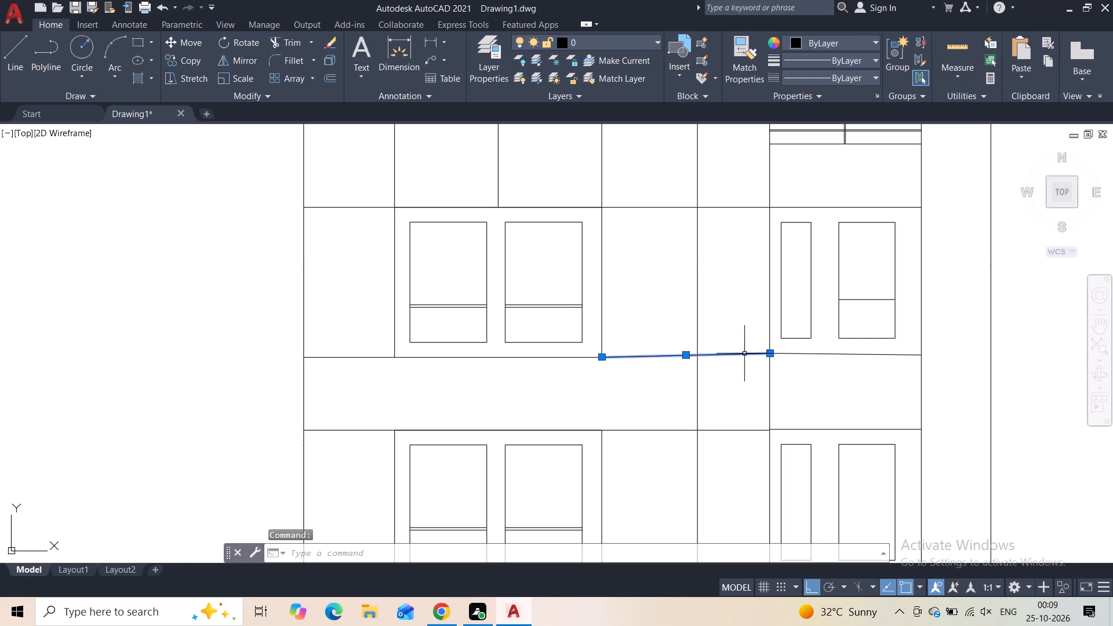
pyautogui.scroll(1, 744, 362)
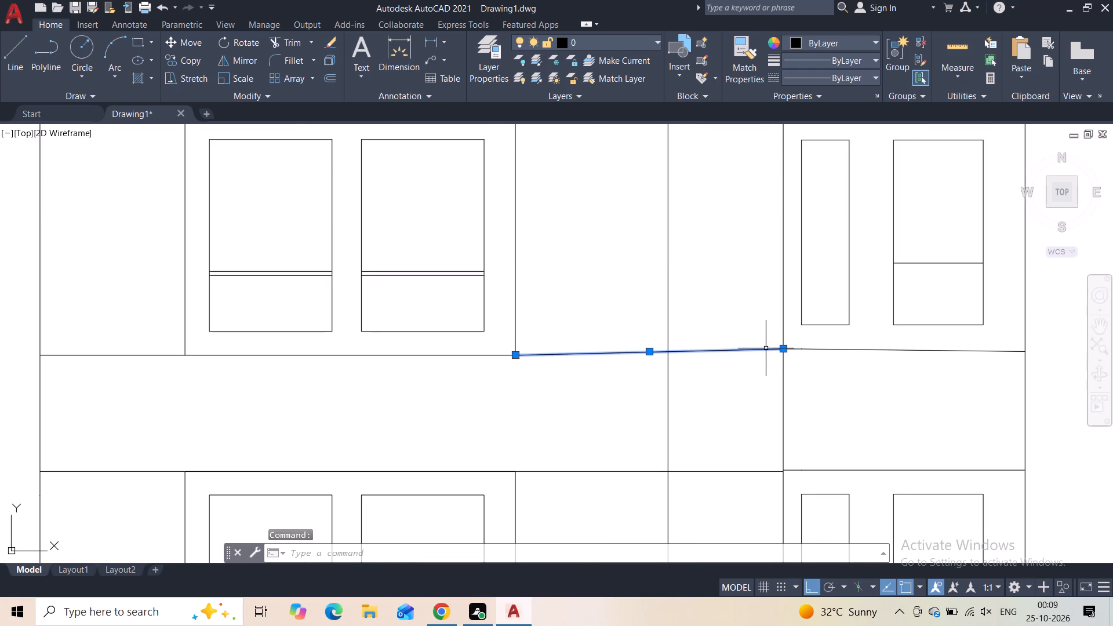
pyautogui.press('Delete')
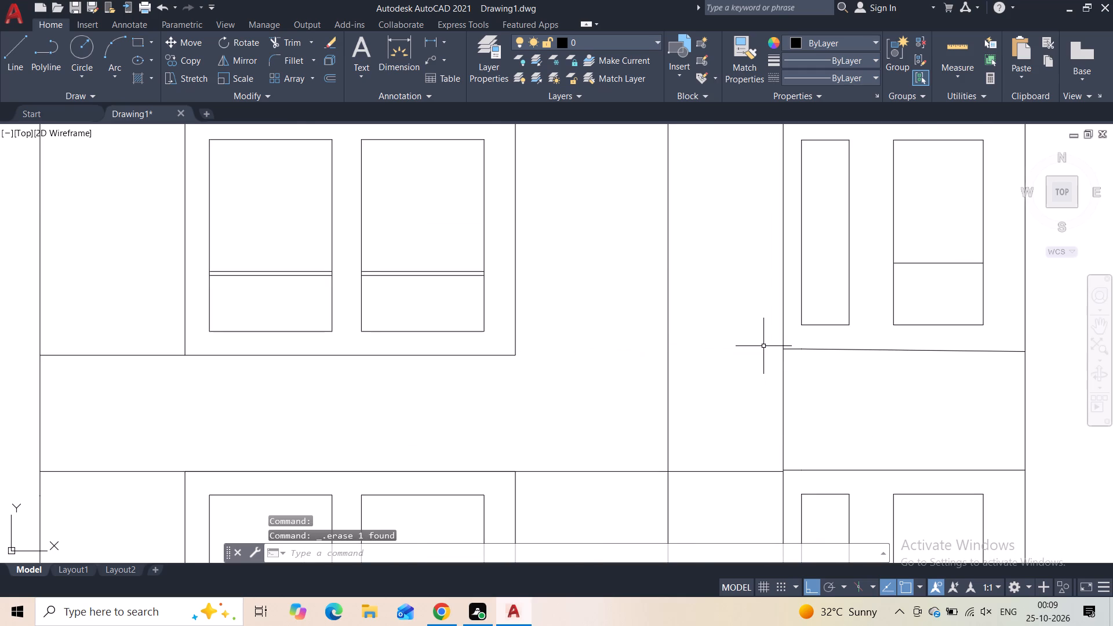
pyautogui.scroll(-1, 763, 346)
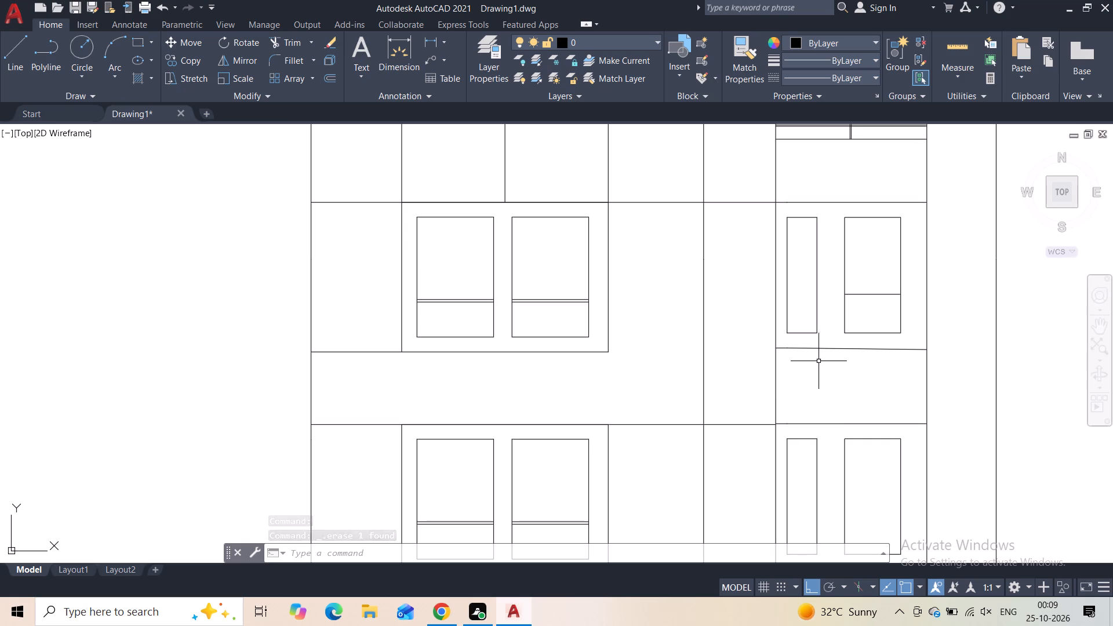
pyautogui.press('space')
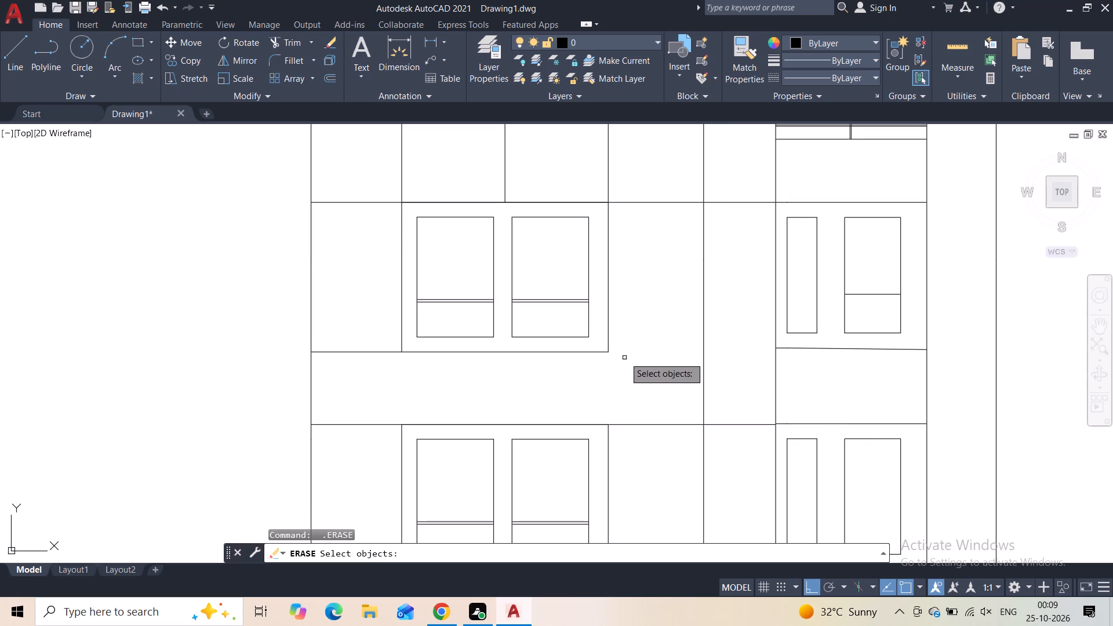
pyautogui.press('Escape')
# Draw a horizontal line about 11' long from the upper window frame's bottom-right corner to the tower bay's left wall.
pyautogui.click(19, 49)
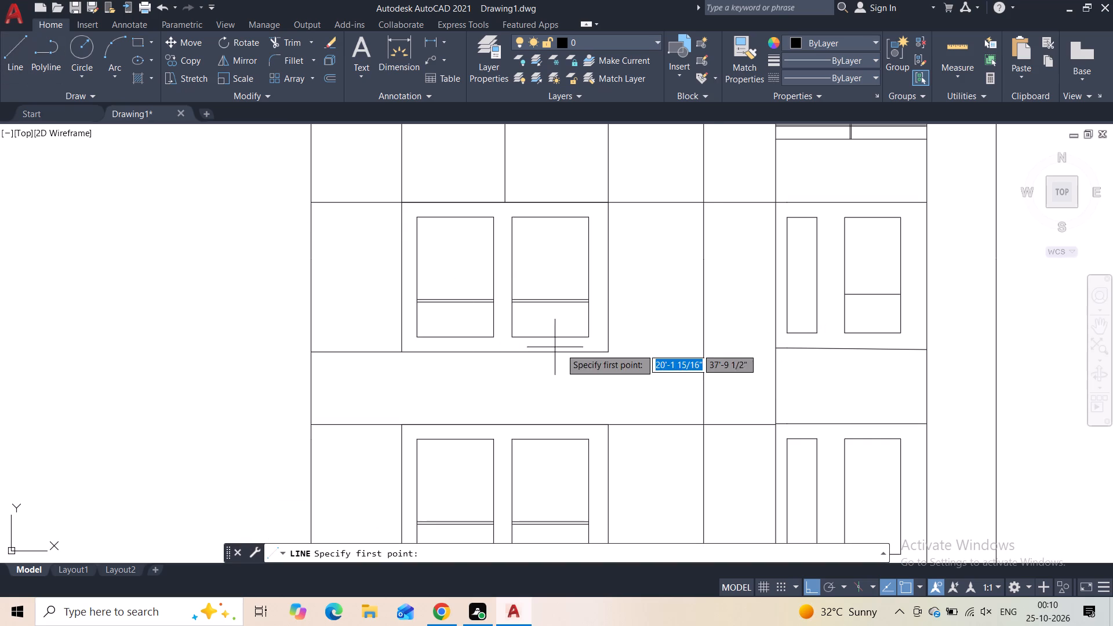
pyautogui.click(607, 354)
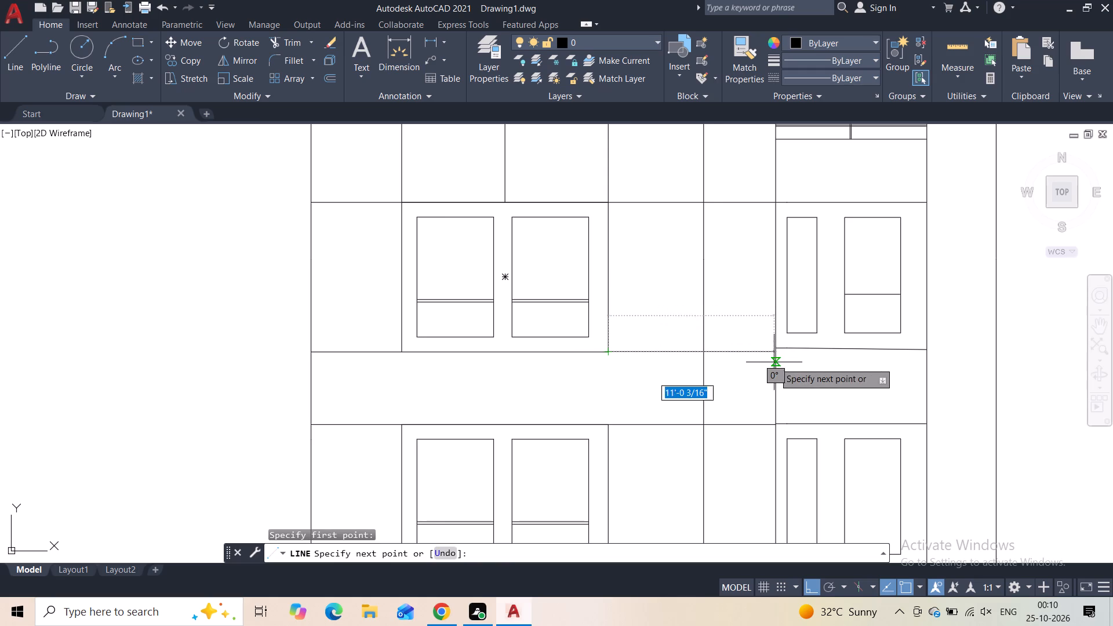
pyautogui.click(777, 355)
pyautogui.press('Escape')
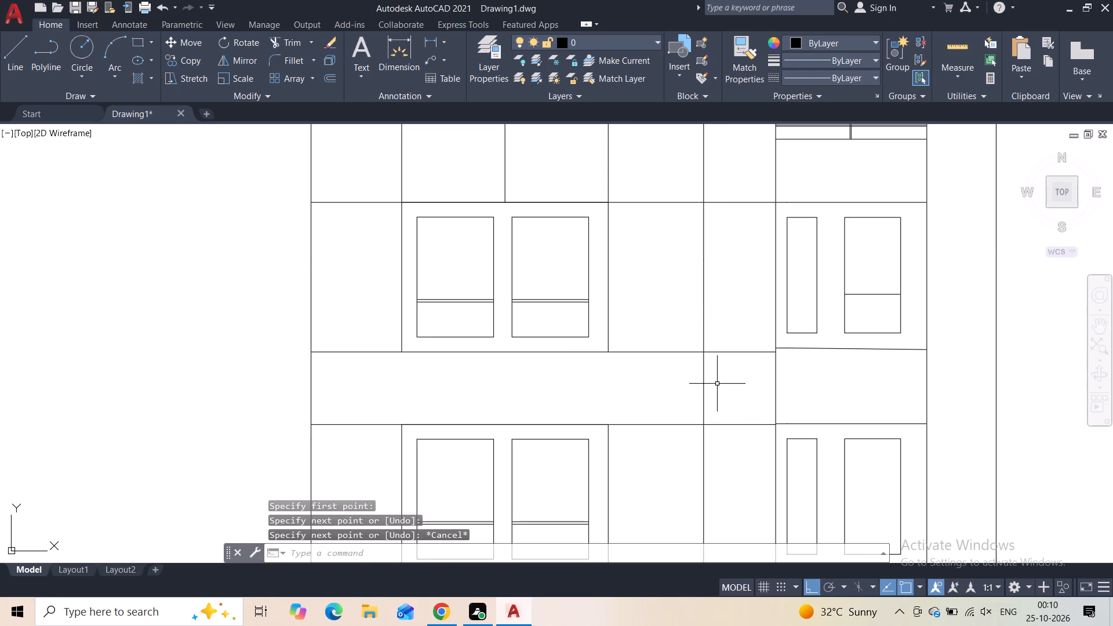
# Draw three vertical lines from the upper window frame's bottom midpoint and both bottom corners down to the lower window's floor line.
pyautogui.moveTo(552, 400); pyautogui.dragTo(552, 390, button='middle')
pyautogui.press('space')
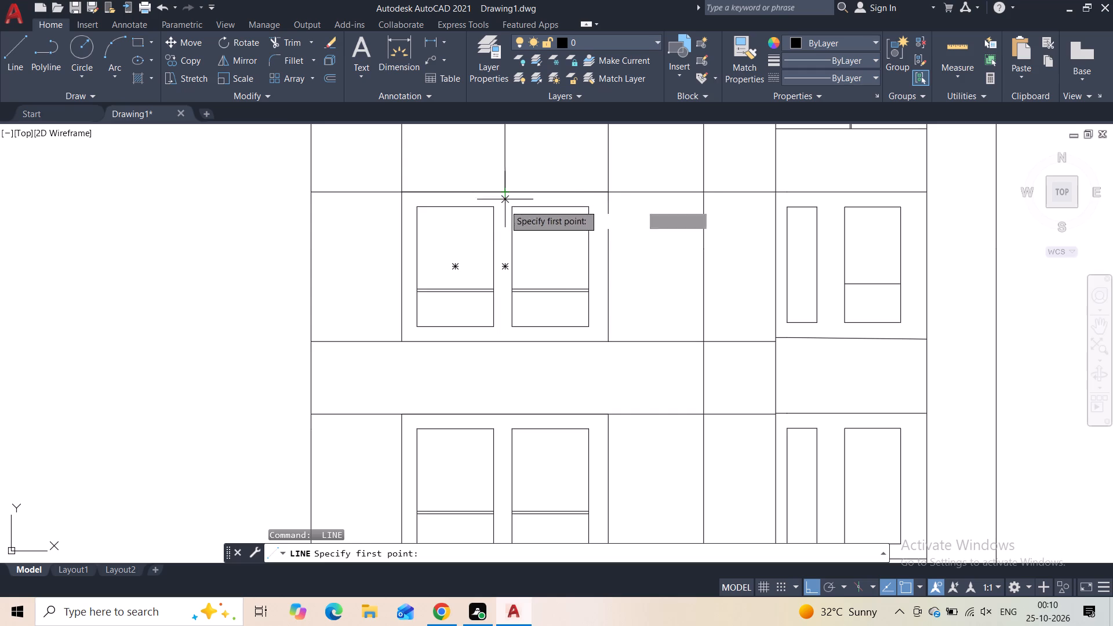
pyautogui.click(507, 343)
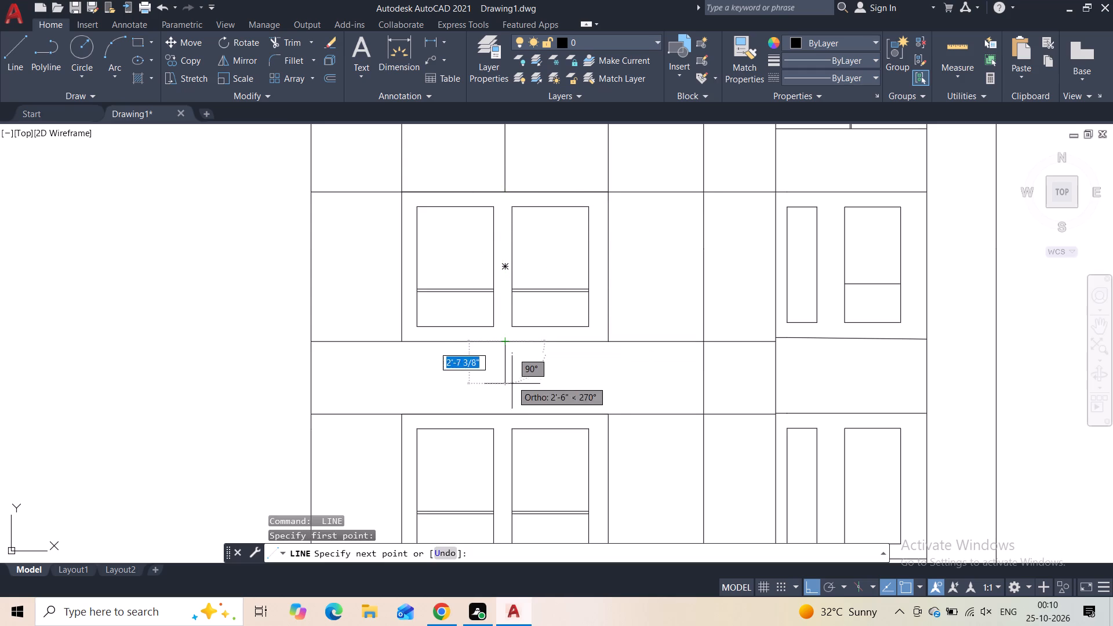
pyautogui.click(510, 408)
pyautogui.press('Escape')
pyautogui.press('space')
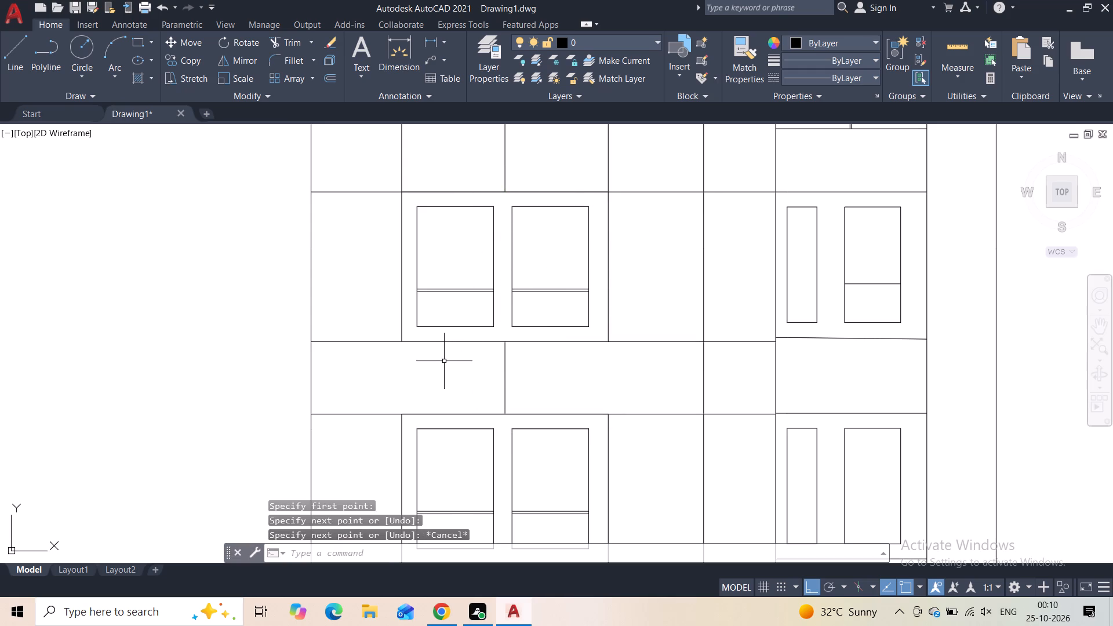
pyautogui.click(399, 339)
pyautogui.click(408, 415)
pyautogui.press('Escape')
pyautogui.press('space')
pyautogui.click(610, 345)
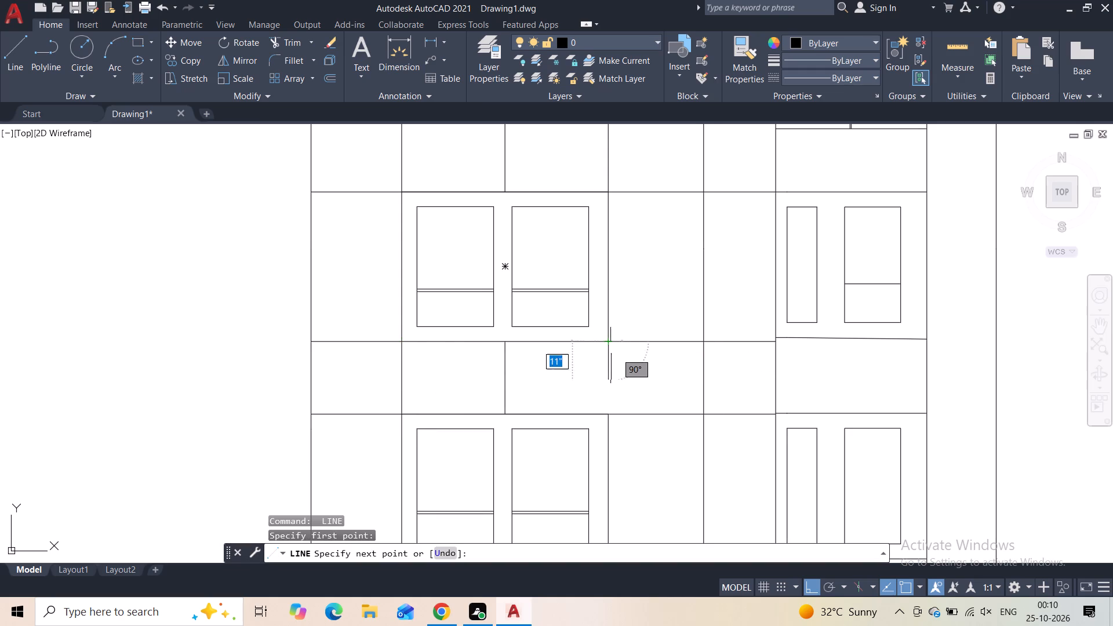
pyautogui.click(612, 414)
pyautogui.press('Escape')
# Draw horizontal lines from the lower window frame's bottom corners, one to the tower bay's left wall and one to the left outer wall.
pyautogui.moveTo(595, 385); pyautogui.dragTo(592, 317, button='middle')
pyautogui.scroll(-1, 592, 317)
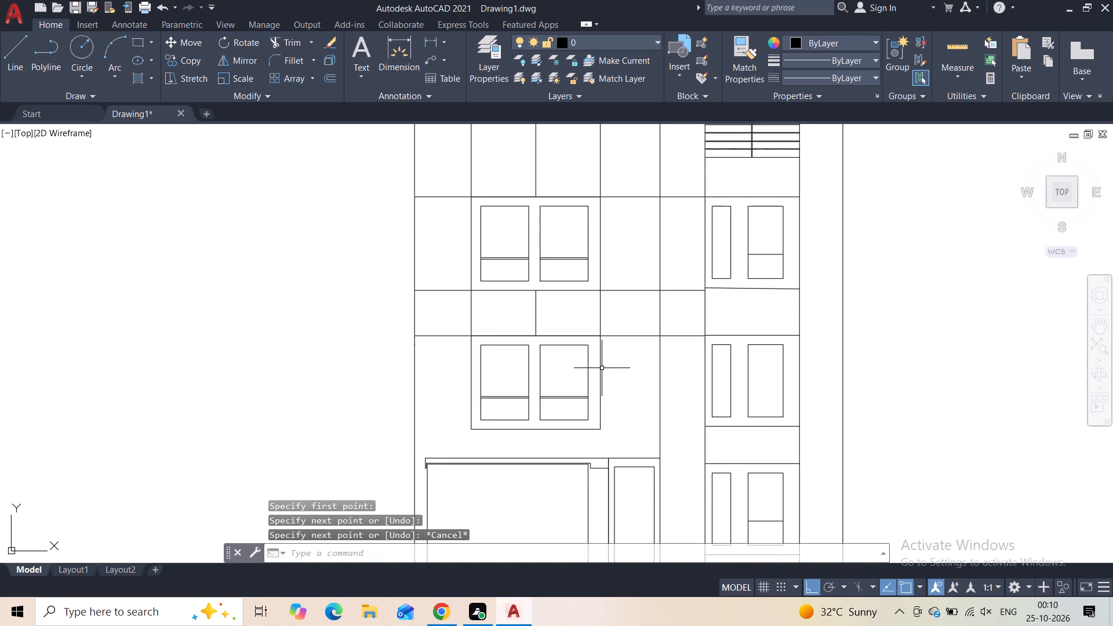
pyautogui.moveTo(610, 383); pyautogui.dragTo(608, 327, button='middle')
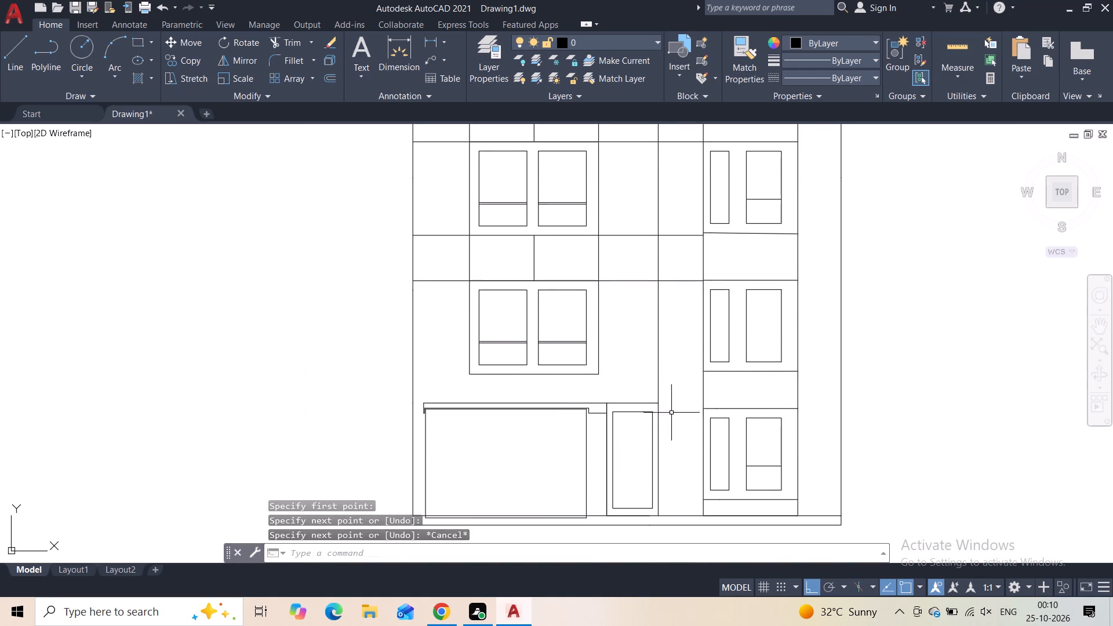
pyautogui.press('space')
pyautogui.click(603, 373)
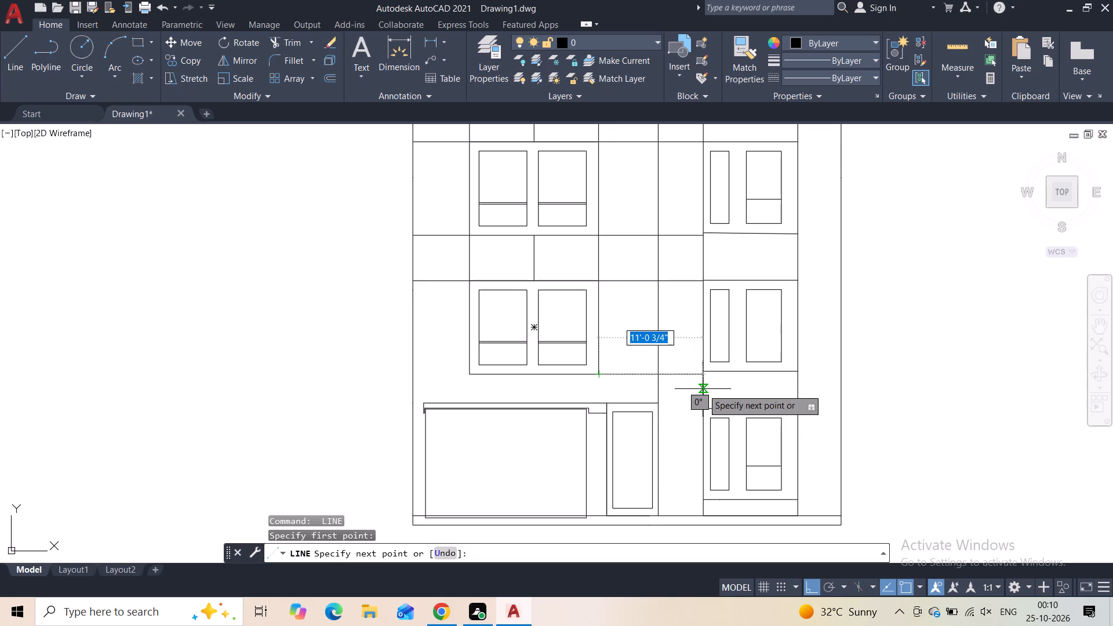
pyautogui.click(703, 377)
pyautogui.press('Escape')
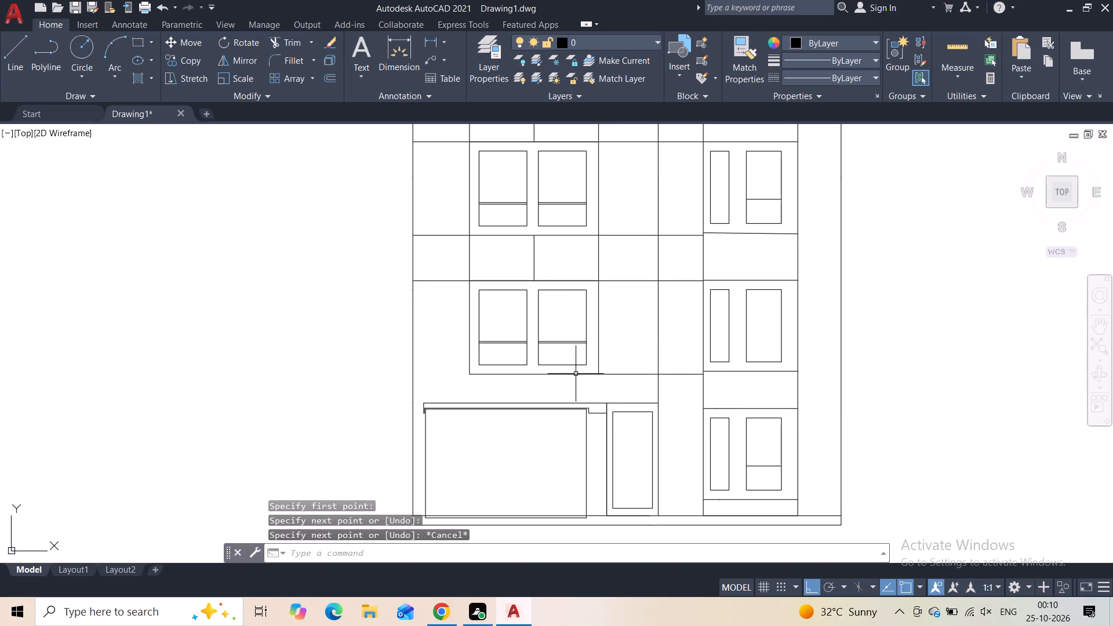
pyautogui.press('space')
pyautogui.click(470, 375)
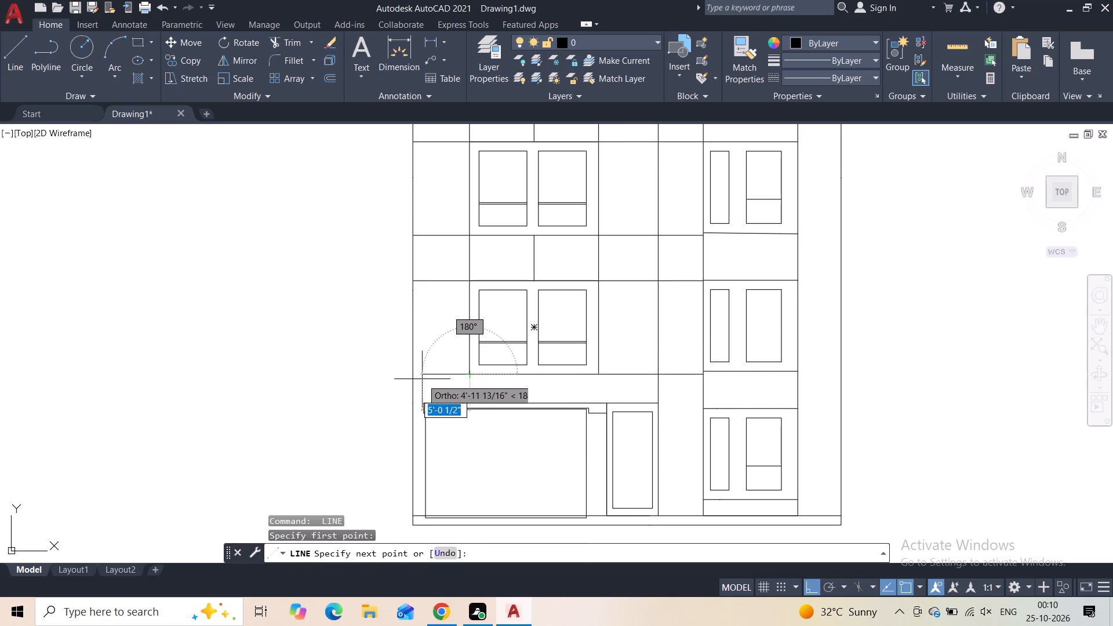
pyautogui.click(417, 379)
pyautogui.press('Escape')
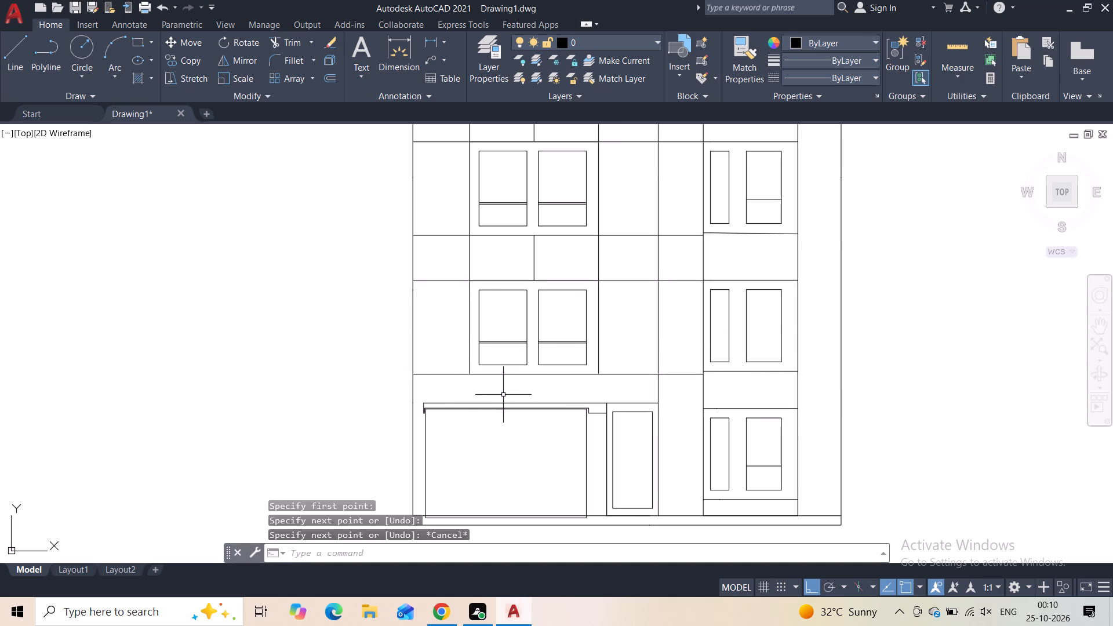
# Draw two vertical lines from the lower window frame's bottom corners down to the top line above the garage opening.
pyautogui.scroll(2, 477, 382)
pyautogui.press('space')
pyautogui.click(454, 368)
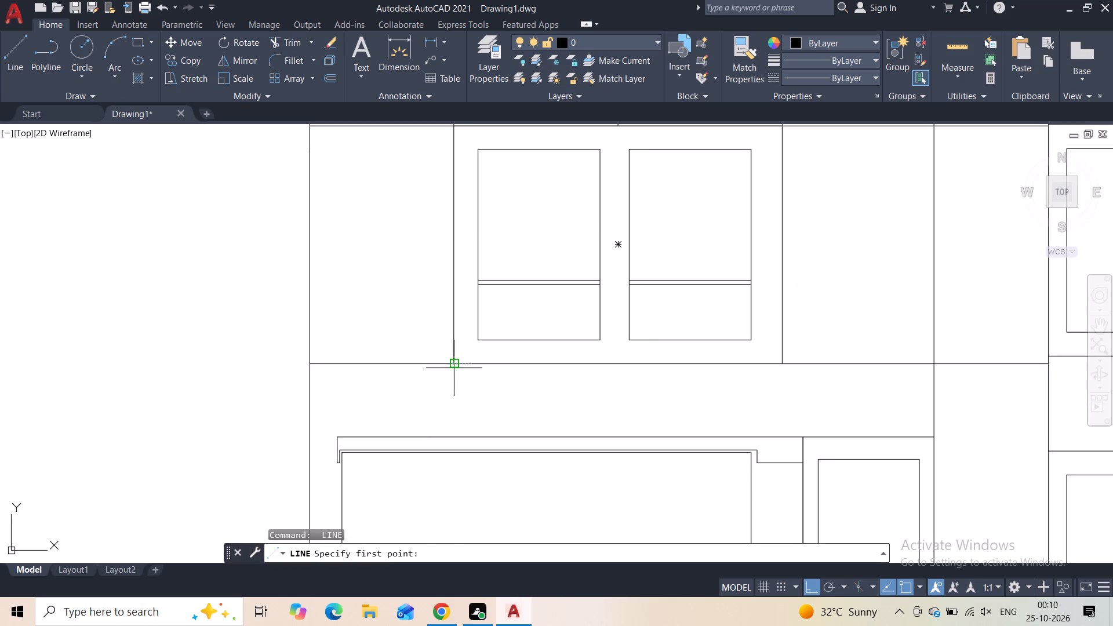
pyautogui.click(455, 435)
pyautogui.press('Escape')
pyautogui.moveTo(528, 398); pyautogui.dragTo(403, 377, button='middle')
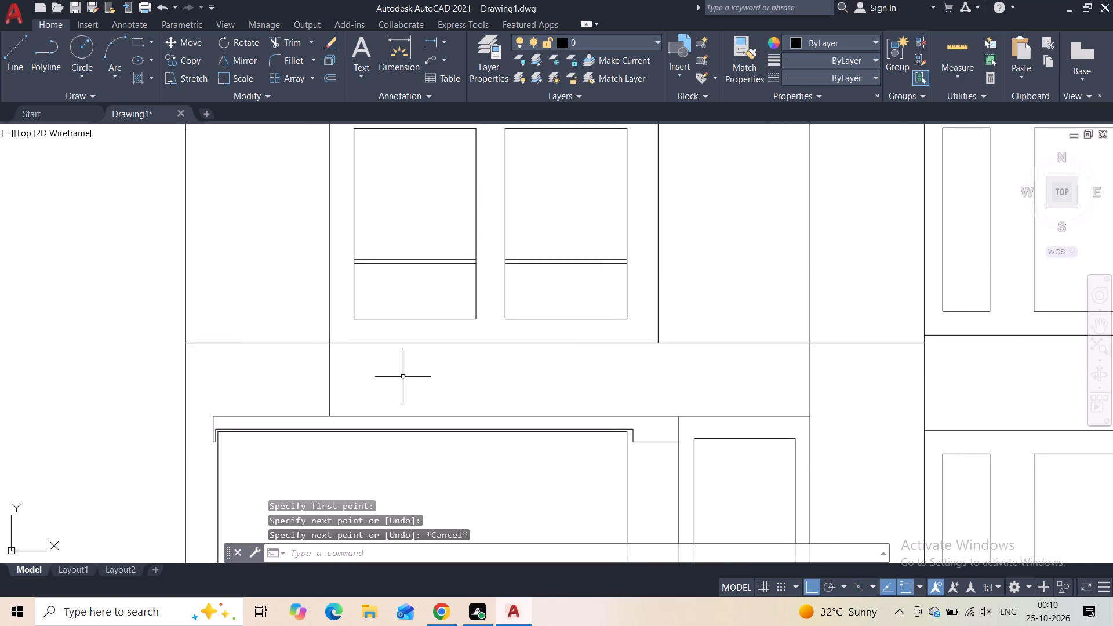
pyautogui.press('space')
pyautogui.click(661, 349)
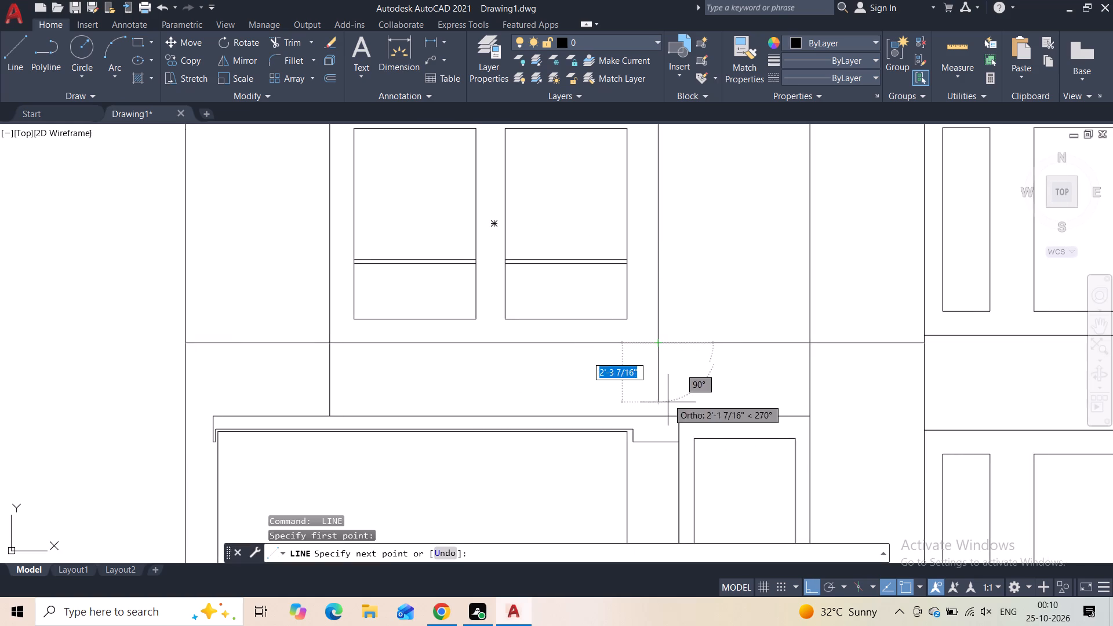
pyautogui.click(660, 412)
pyautogui.press('Escape')
# Draw a horizontal line from the ground-floor door frame's top-right corner to the tower bay's left wall.
pyautogui.moveTo(679, 362); pyautogui.dragTo(654, 367, button='middle')
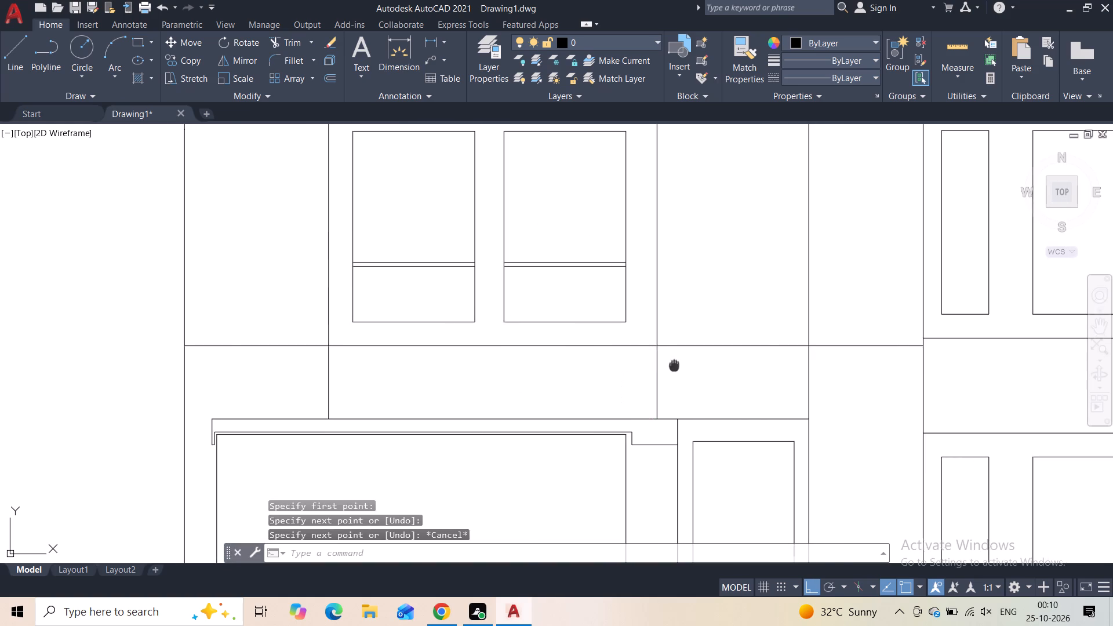
pyautogui.moveTo(654, 367); pyautogui.dragTo(580, 366, button='middle')
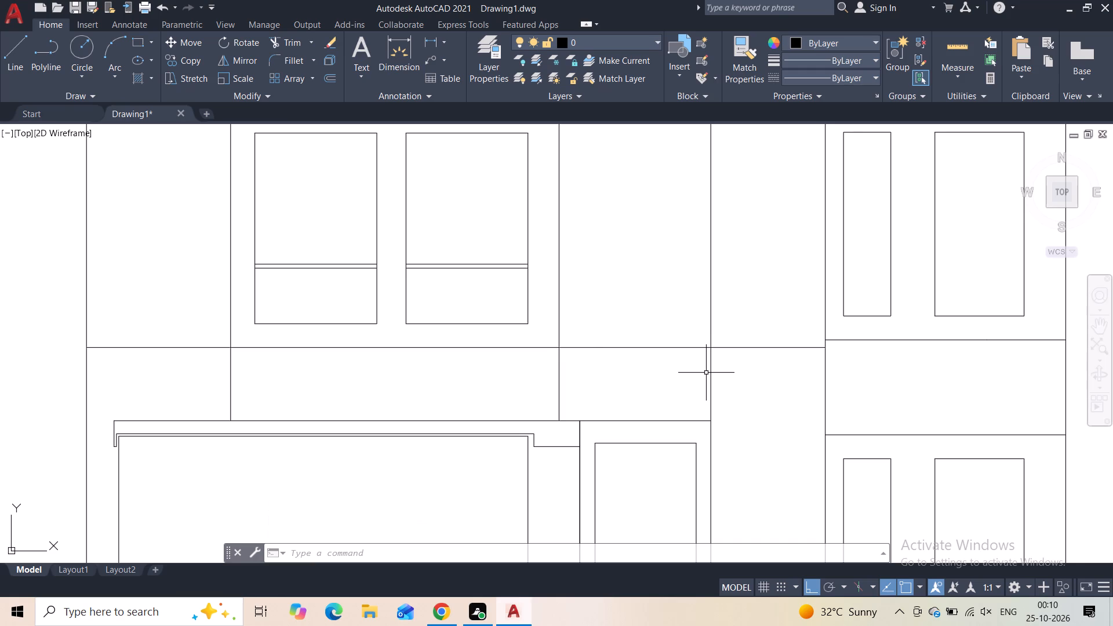
pyautogui.scroll(-2, 711, 388)
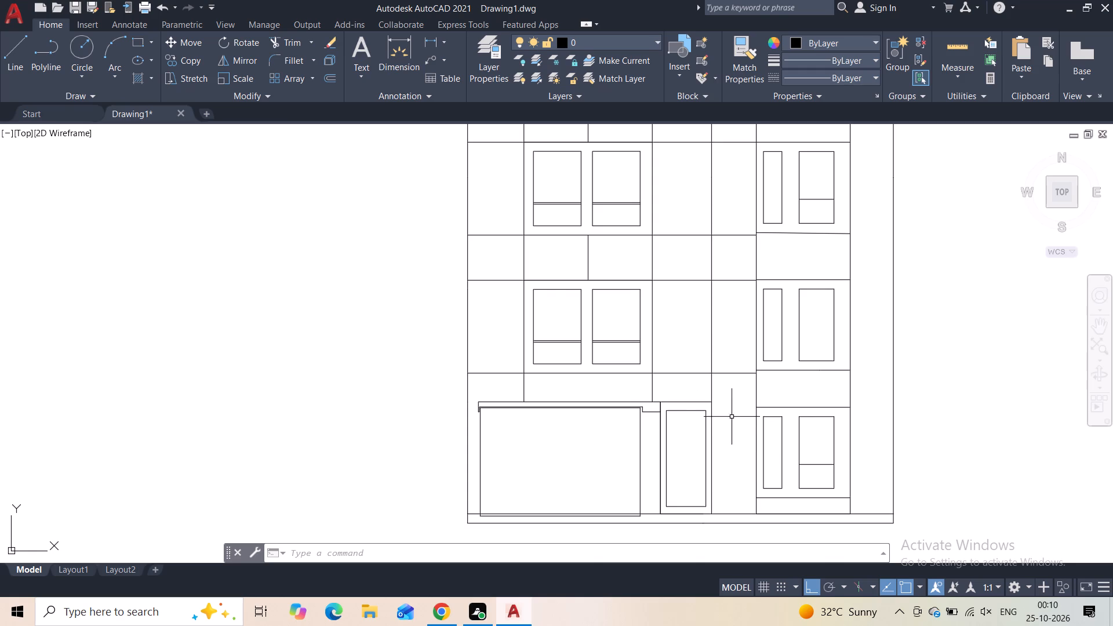
pyautogui.press('space')
pyautogui.scroll(1, 723, 410)
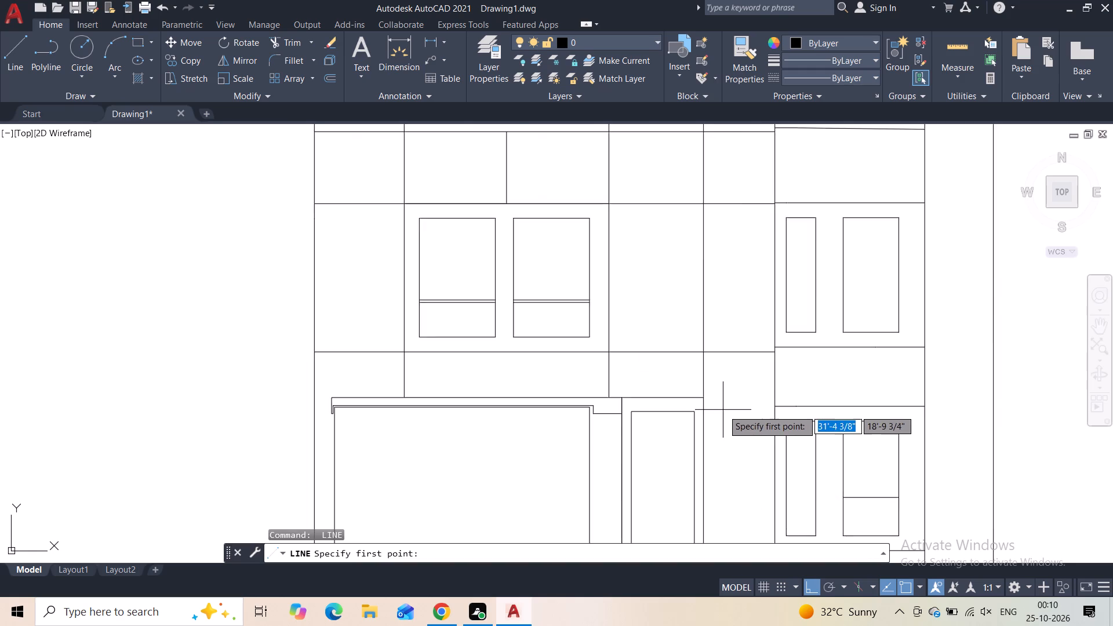
pyautogui.scroll(1, 723, 410)
pyautogui.click(692, 392)
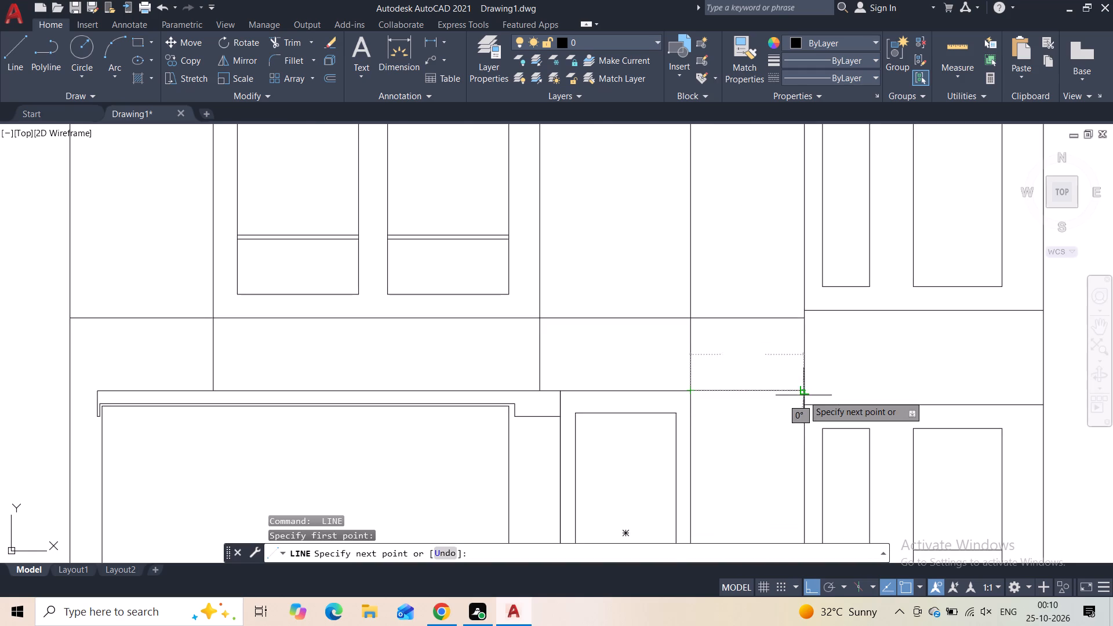
pyautogui.click(805, 393)
pyautogui.press('Escape')
# Draw two horizontal lines across the narrow right-hand strip, level with the top and bottom lines of the tower's upper window panel.
pyautogui.scroll(-2, 760, 388)
pyautogui.moveTo(760, 419); pyautogui.dragTo(702, 402, button='middle')
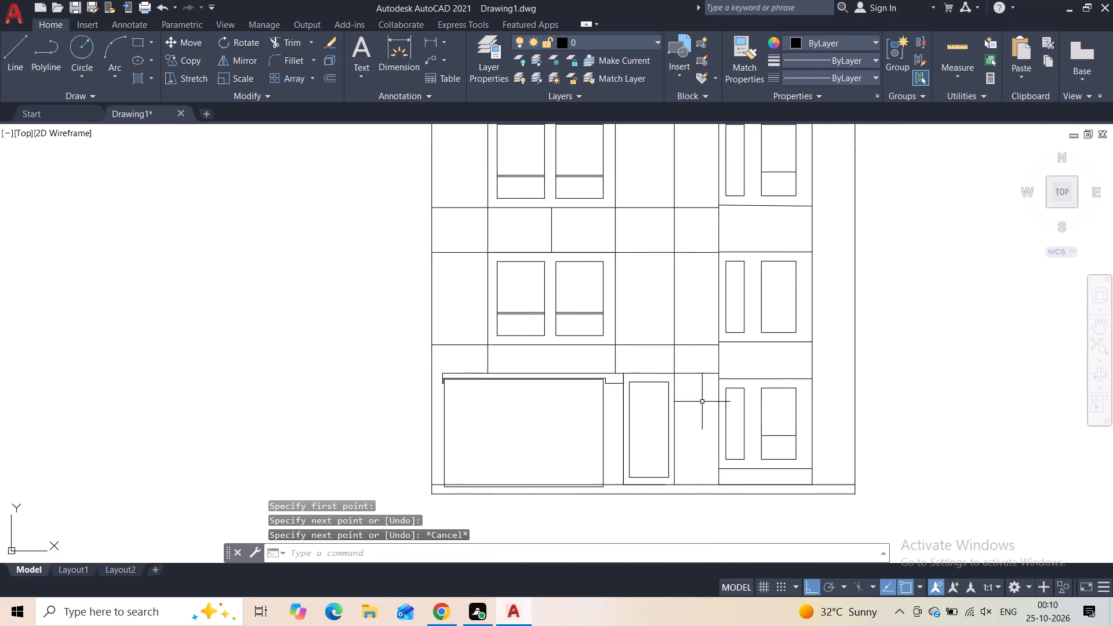
pyautogui.scroll(-1, 702, 401)
pyautogui.moveTo(702, 401); pyautogui.dragTo(641, 438, button='middle')
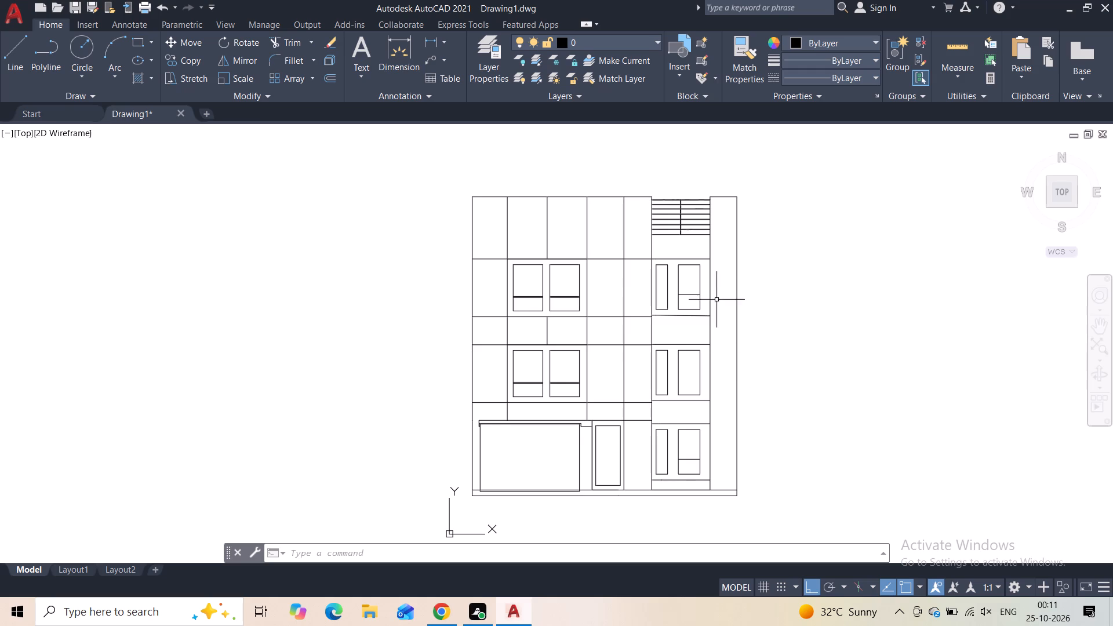
pyautogui.press('space')
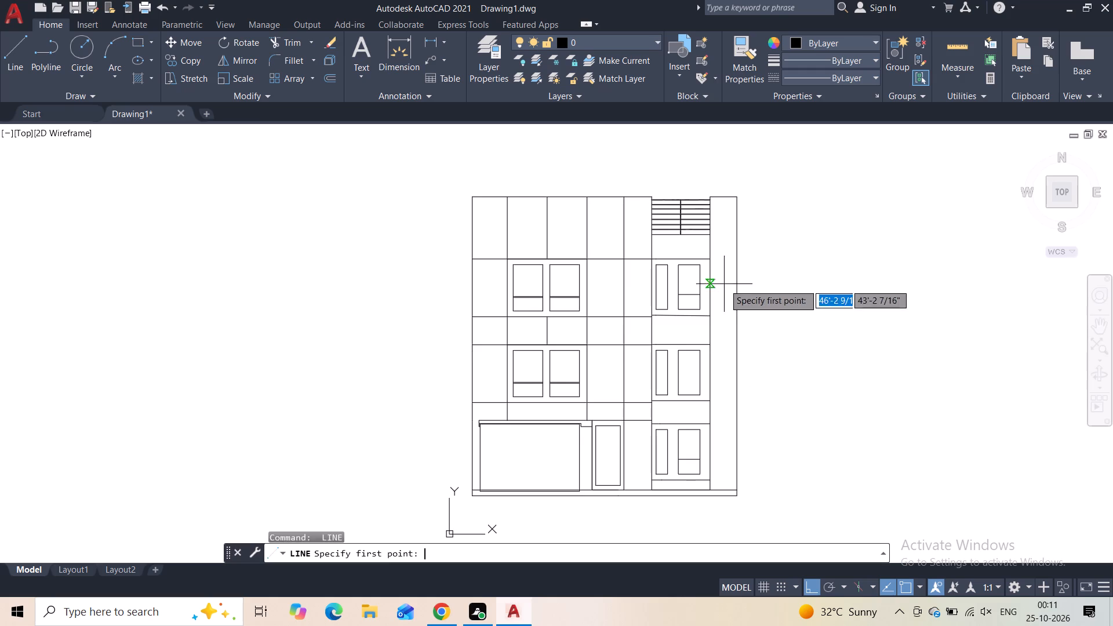
pyautogui.click(714, 257)
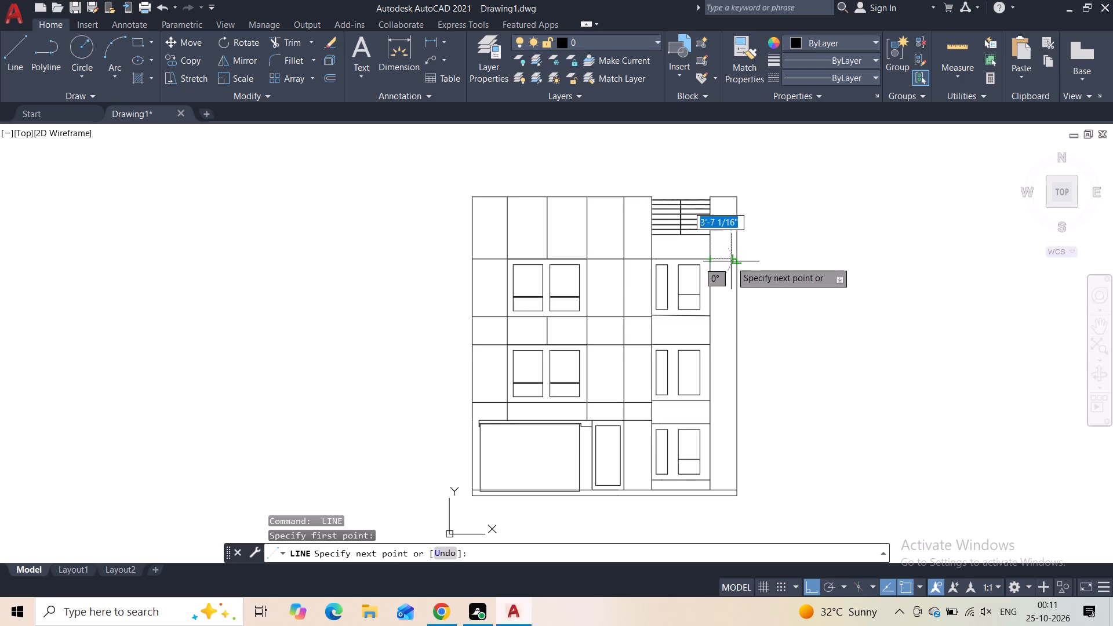
pyautogui.click(731, 261)
pyautogui.press('Escape')
pyautogui.press('space')
pyautogui.click(714, 319)
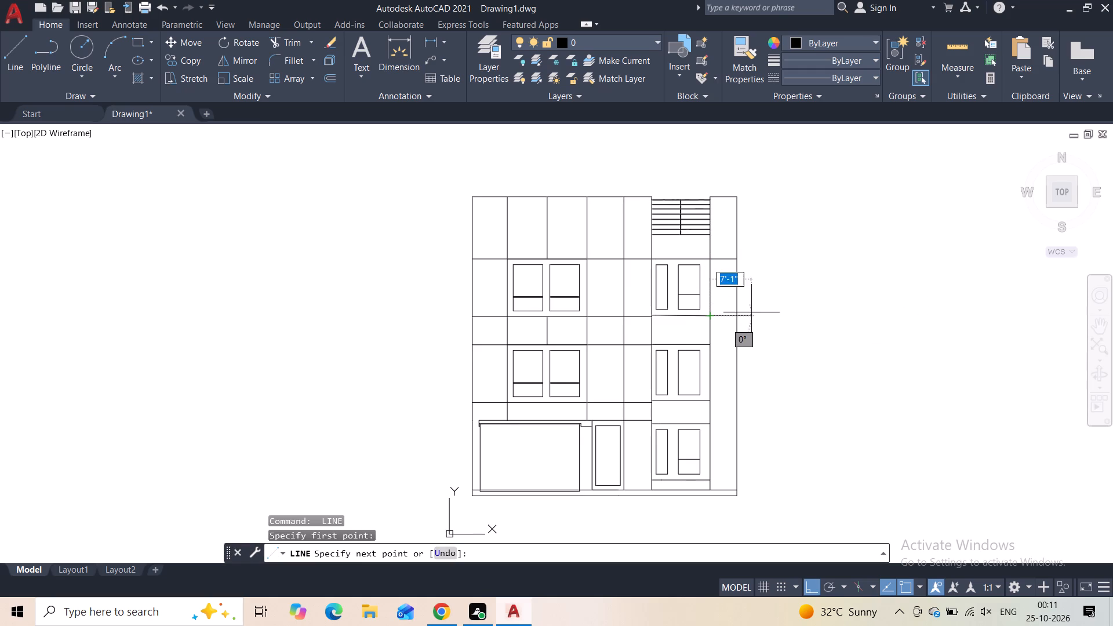
pyautogui.click(742, 315)
pyautogui.press('Escape')
# Draw two horizontal lines across the narrow right-hand strip, level with the top and bottom lines of the tower's middle window panel.
pyautogui.moveTo(726, 345); pyautogui.dragTo(716, 317, button='middle')
pyautogui.press('space')
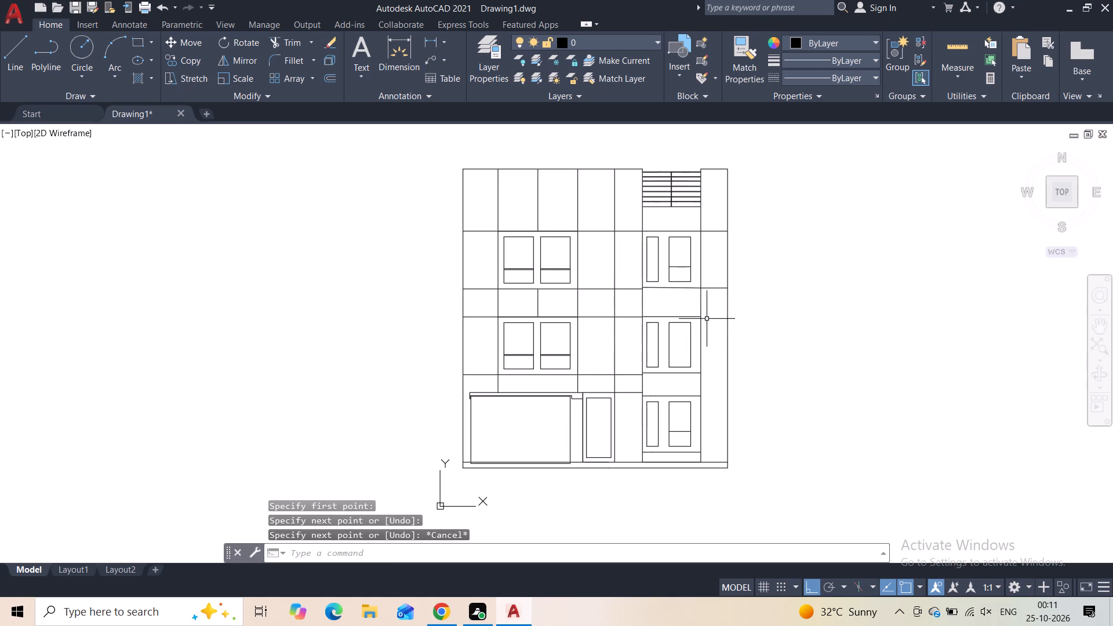
pyautogui.click(704, 316)
pyautogui.click(728, 316)
pyautogui.press('Escape')
pyautogui.moveTo(723, 345); pyautogui.dragTo(722, 322, button='middle')
pyautogui.scroll(2, 716, 341)
pyautogui.press('space')
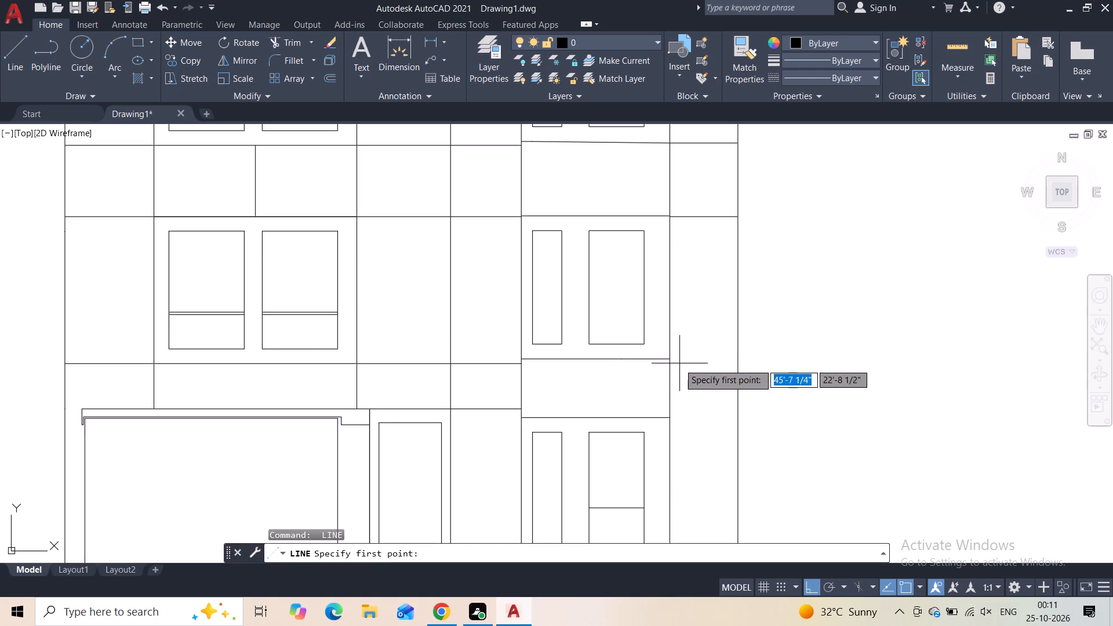
pyautogui.click(673, 363)
pyautogui.click(739, 361)
pyautogui.press('Escape')
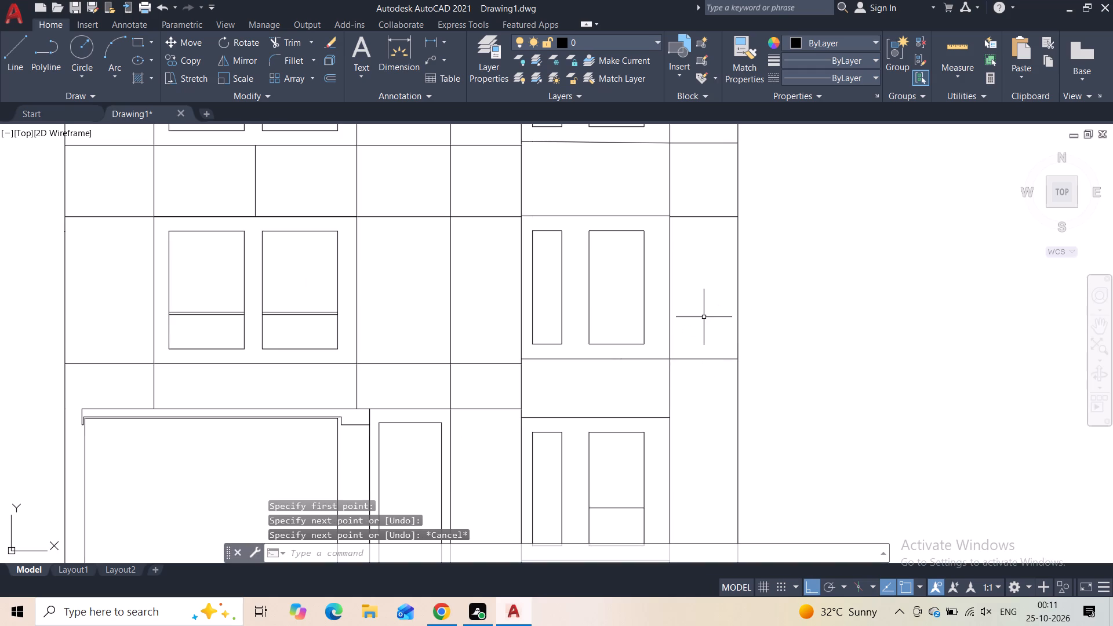
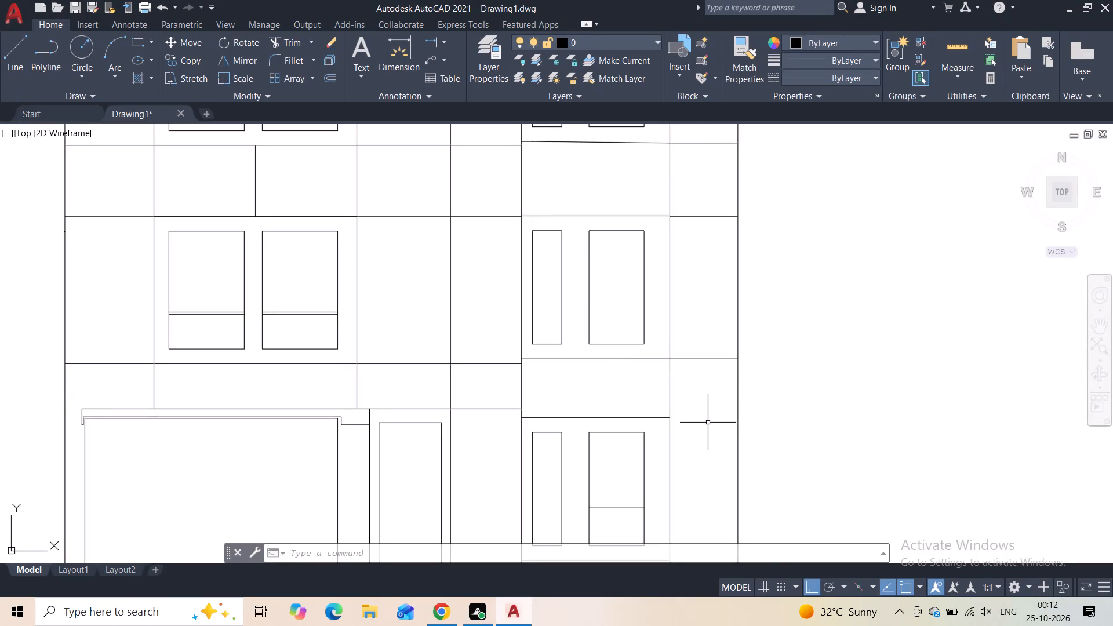
# Draw a horizontal line across the narrow right-hand strip, level with the top line of the tower's ground-floor window panel.
pyautogui.press('space')
pyautogui.click(666, 418)
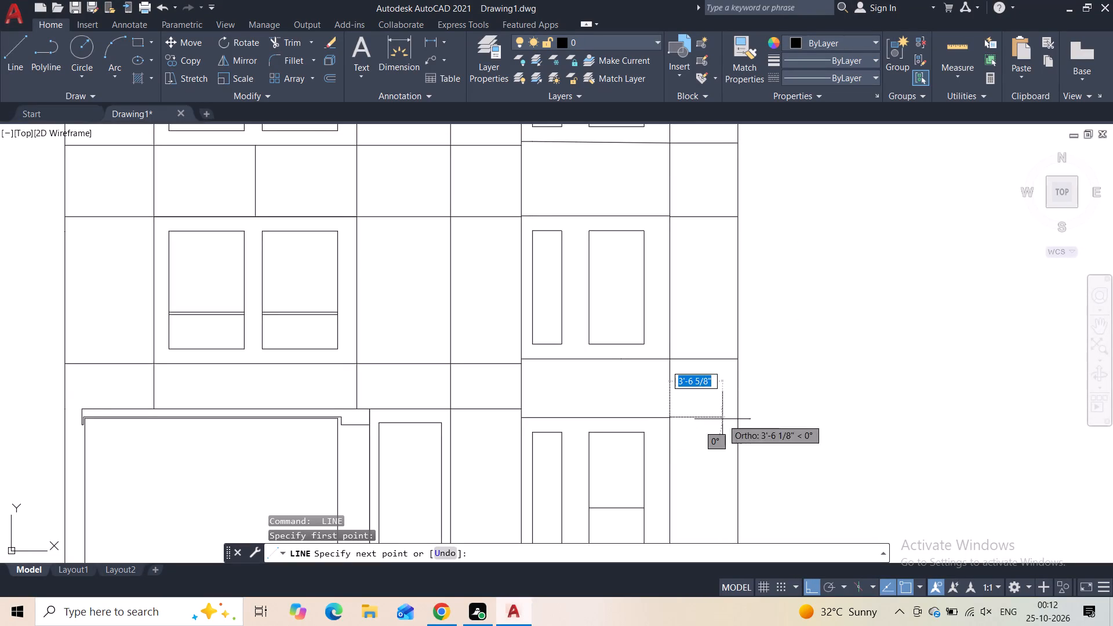
pyautogui.click(734, 417)
pyautogui.press('space')
# Draw a rooftop block outline about 13'-8" high from the facade's top-right corner, across to the left and down to the roof line.
pyautogui.scroll(-1, 715, 412)
pyautogui.moveTo(711, 418); pyautogui.dragTo(685, 337, button='middle')
pyautogui.moveTo(693, 392); pyautogui.dragTo(689, 402, button='middle')
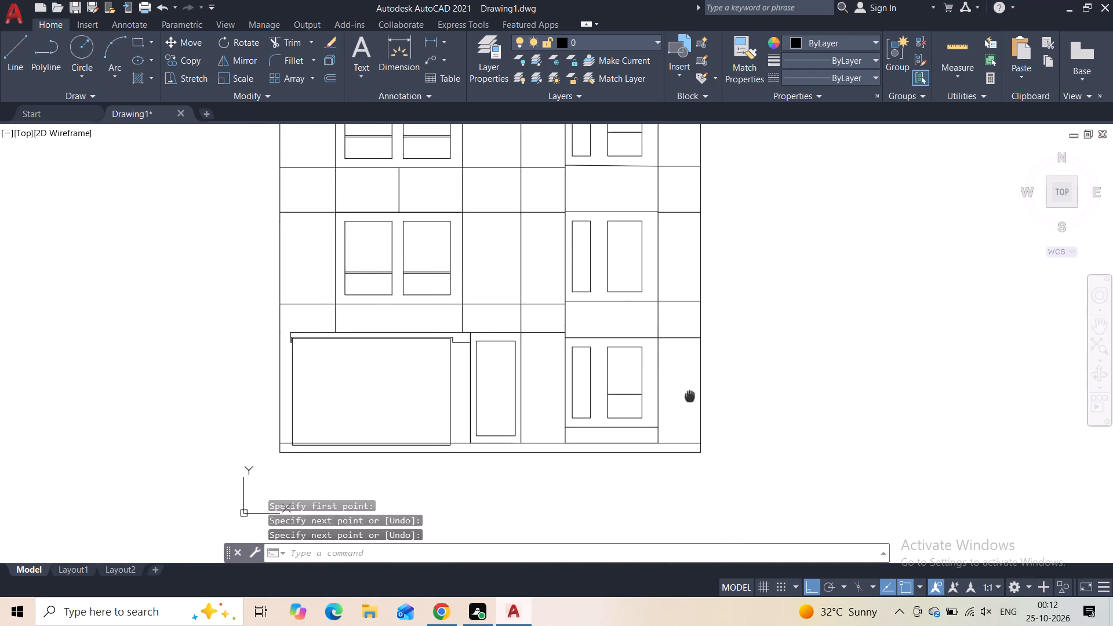
pyautogui.moveTo(689, 402); pyautogui.dragTo(670, 467, button='middle')
pyautogui.scroll(-1, 716, 299)
pyautogui.moveTo(716, 272); pyautogui.dragTo(704, 343, button='middle')
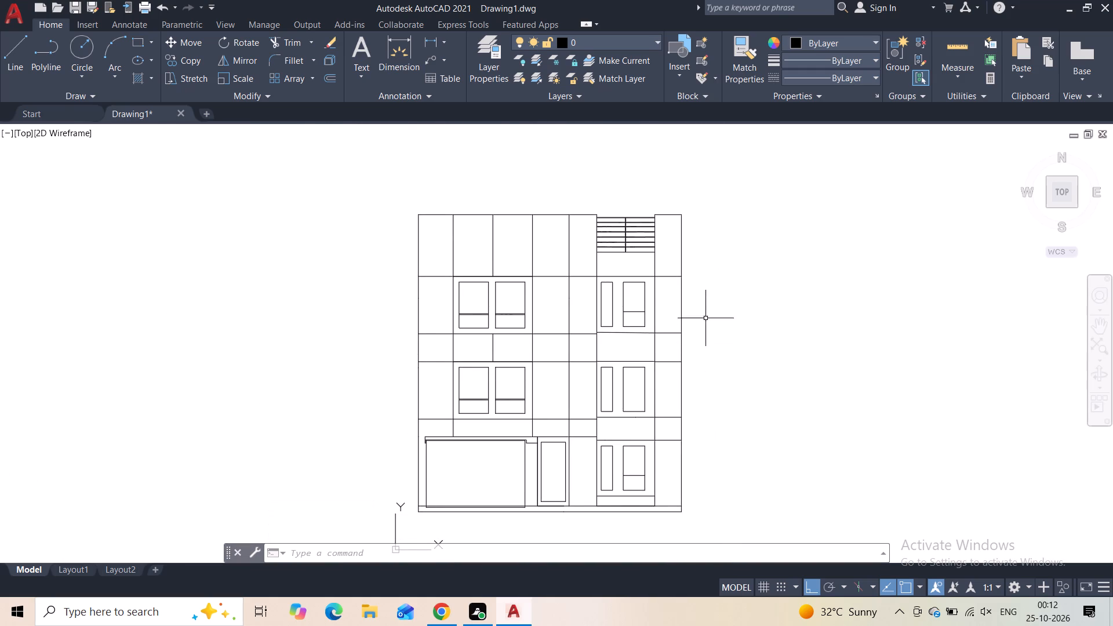
pyautogui.moveTo(713, 267); pyautogui.dragTo(712, 332, button='middle')
pyautogui.scroll(1, 623, 271)
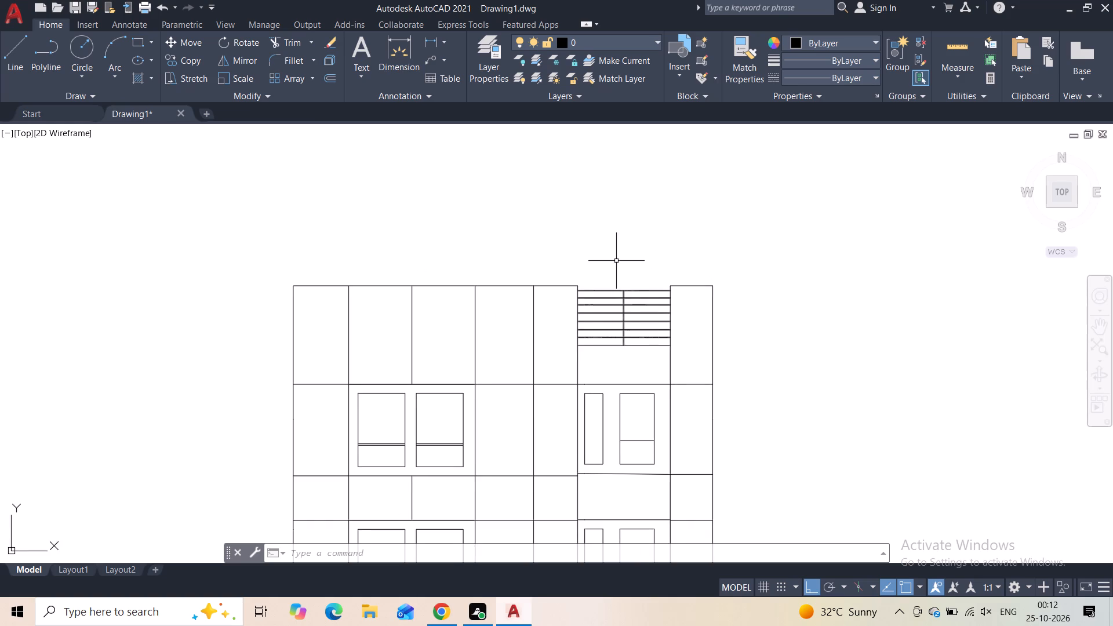
pyautogui.moveTo(616, 260); pyautogui.dragTo(609, 281, button='middle')
pyautogui.press('space')
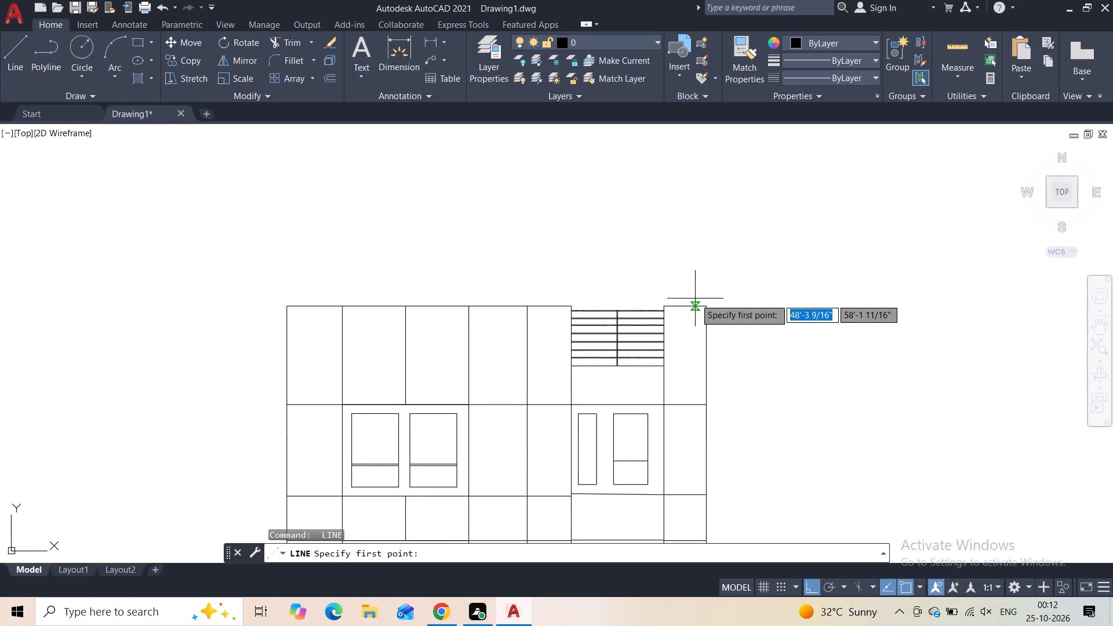
pyautogui.click(701, 304)
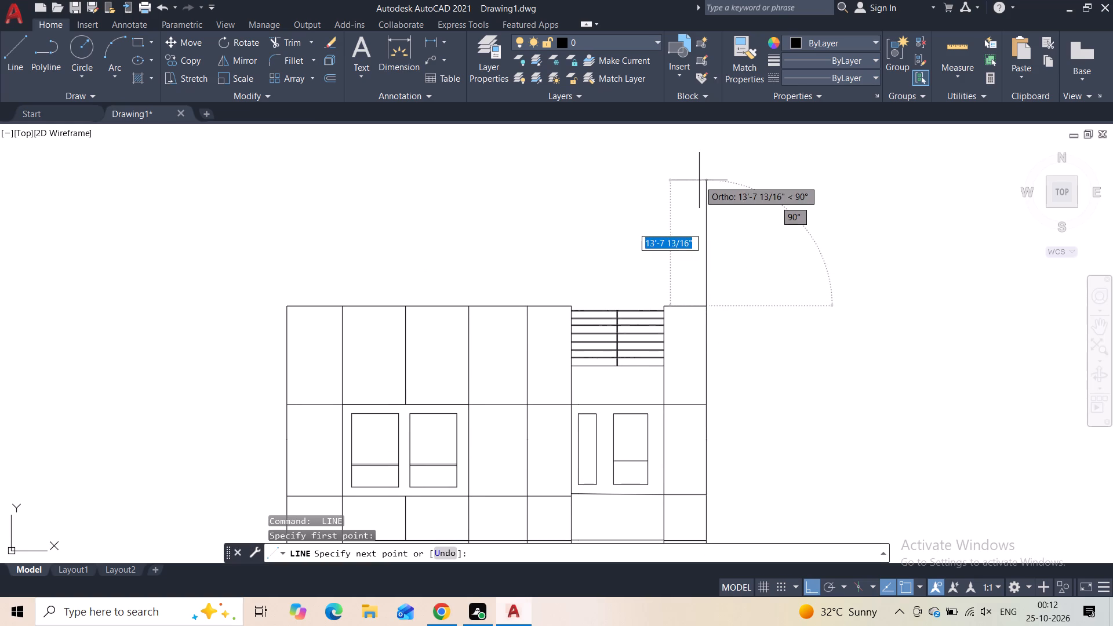
pyautogui.click(699, 182)
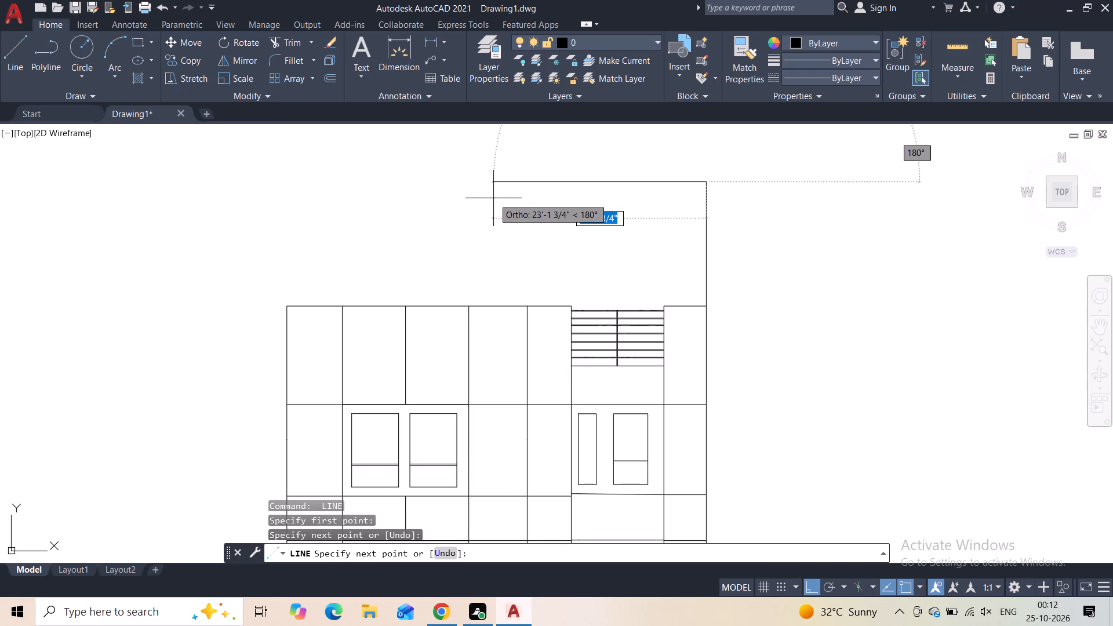
pyautogui.click(452, 203)
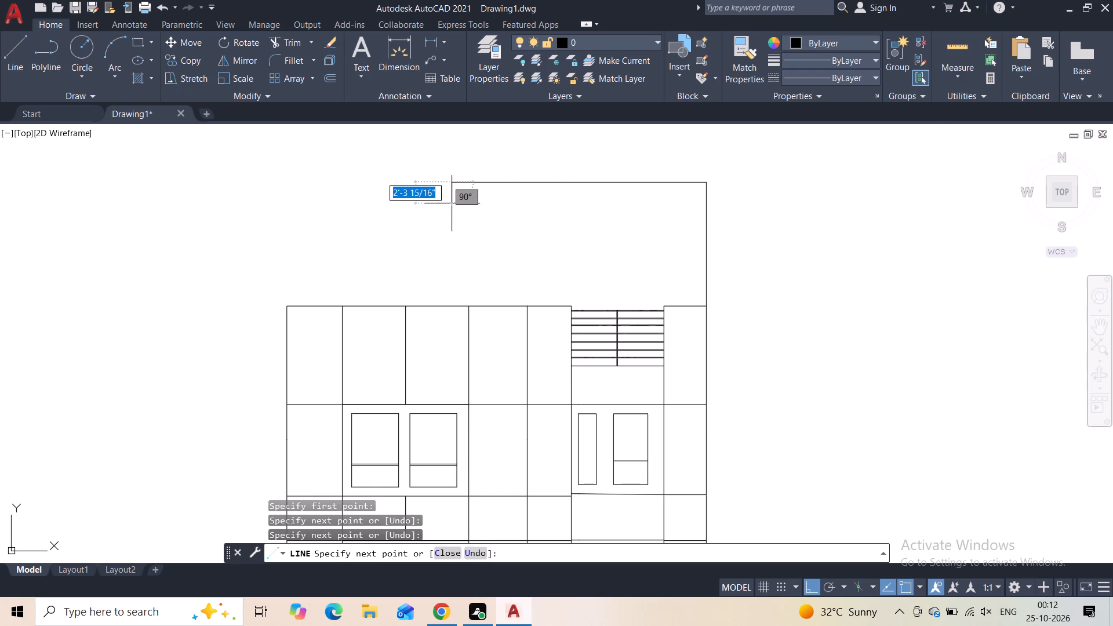
pyautogui.click(447, 306)
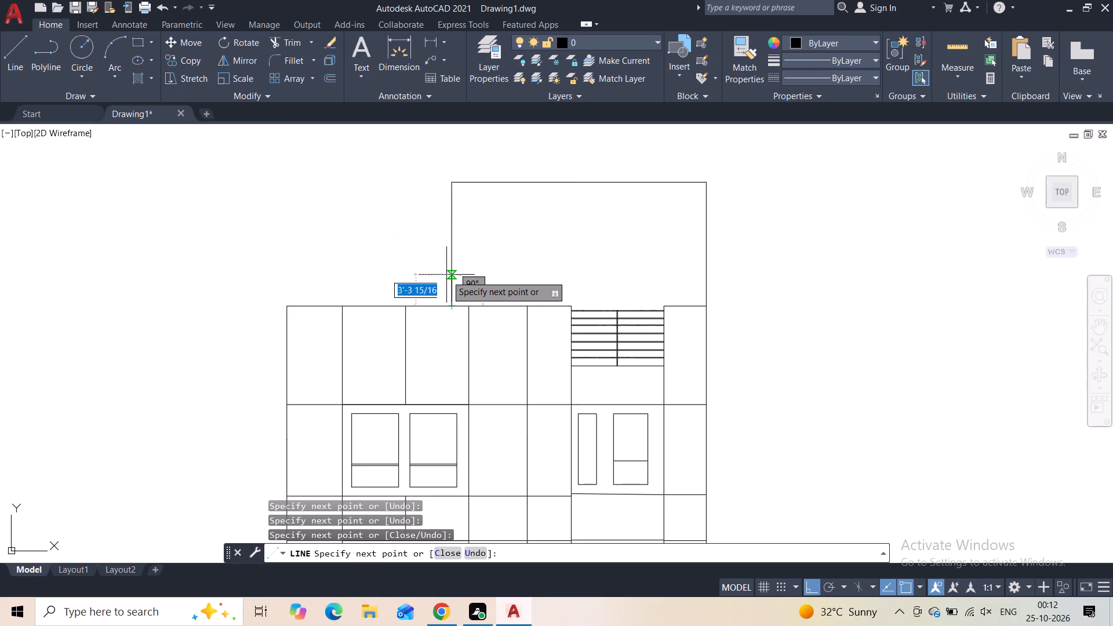
pyautogui.press('Escape')
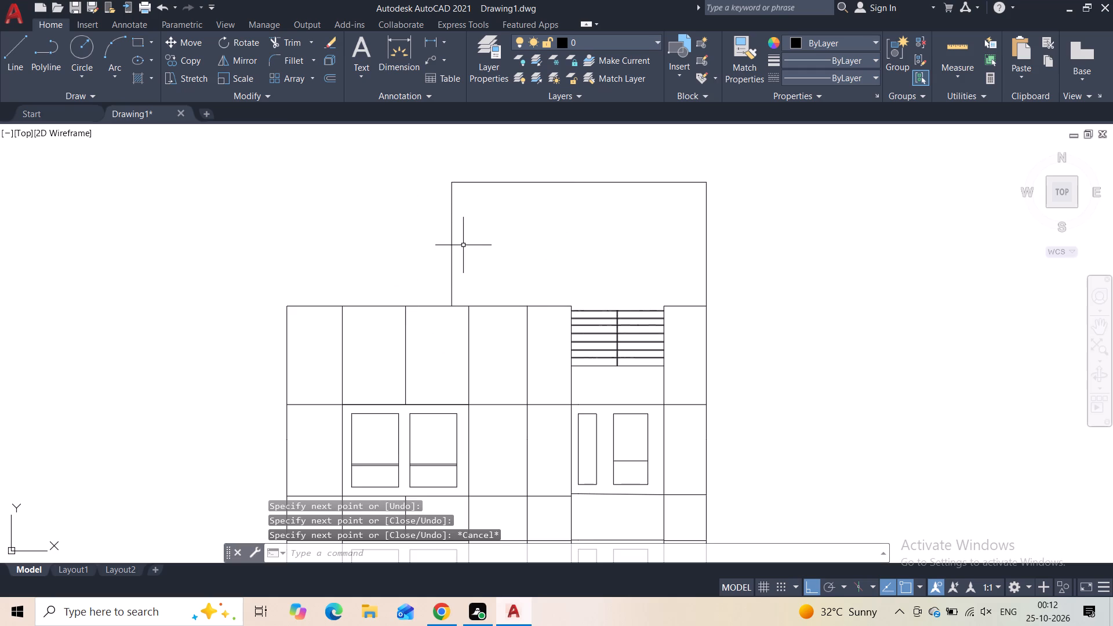
# Draw a narrower adjoining block from the rooftop block's top-left corner, extending left and down to the roof line.
pyautogui.press('space')
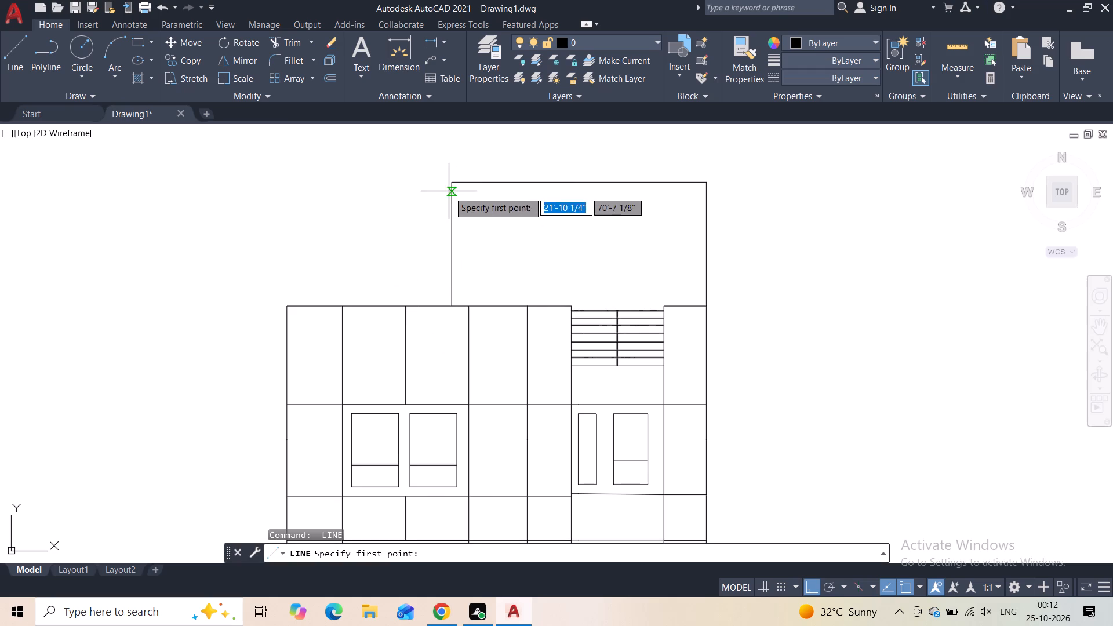
pyautogui.click(450, 187)
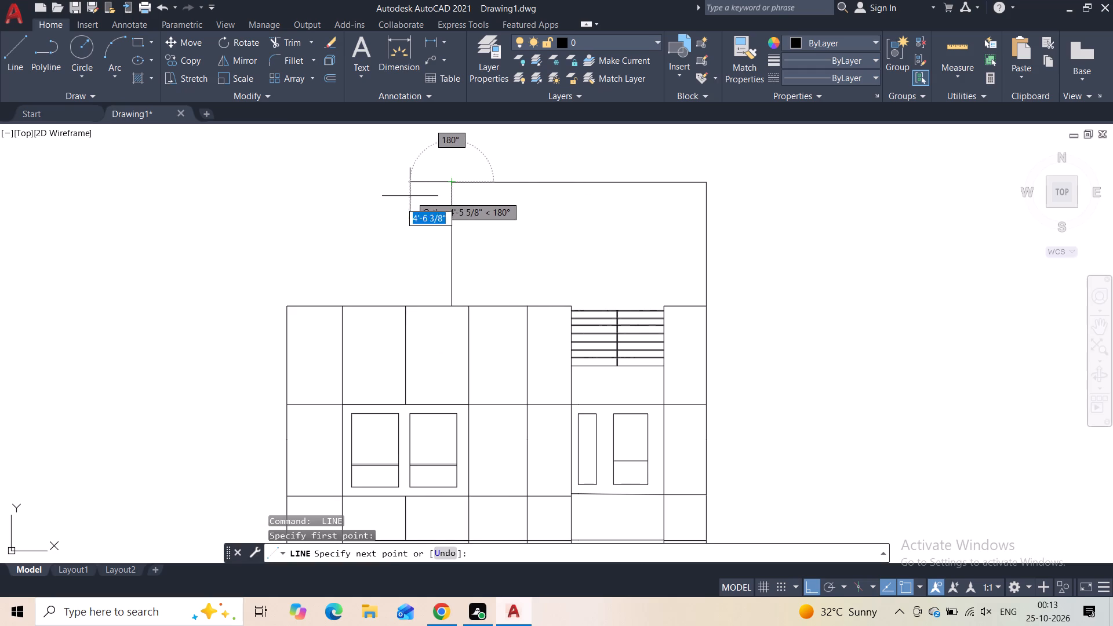
pyautogui.click(361, 200)
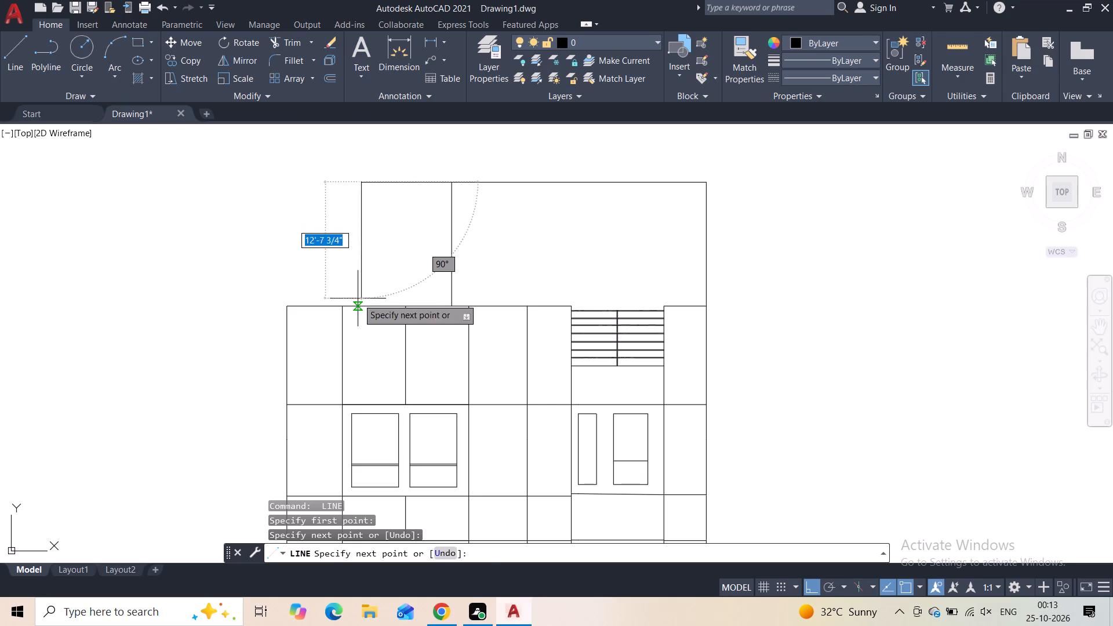
pyautogui.click(358, 300)
pyautogui.press('Escape')
# Lower the top lines of both rooftop blocks by about 2'-3", keeping them roughly level.
pyautogui.scroll(-1, 456, 243)
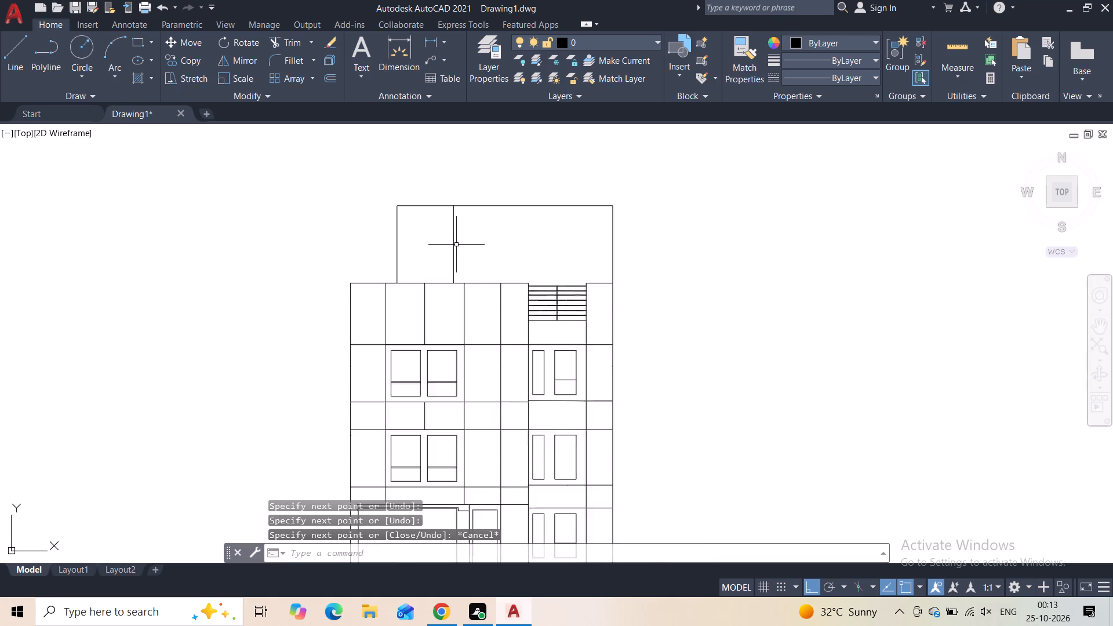
pyautogui.scroll(-2, 456, 245)
pyautogui.scroll(2, 484, 254)
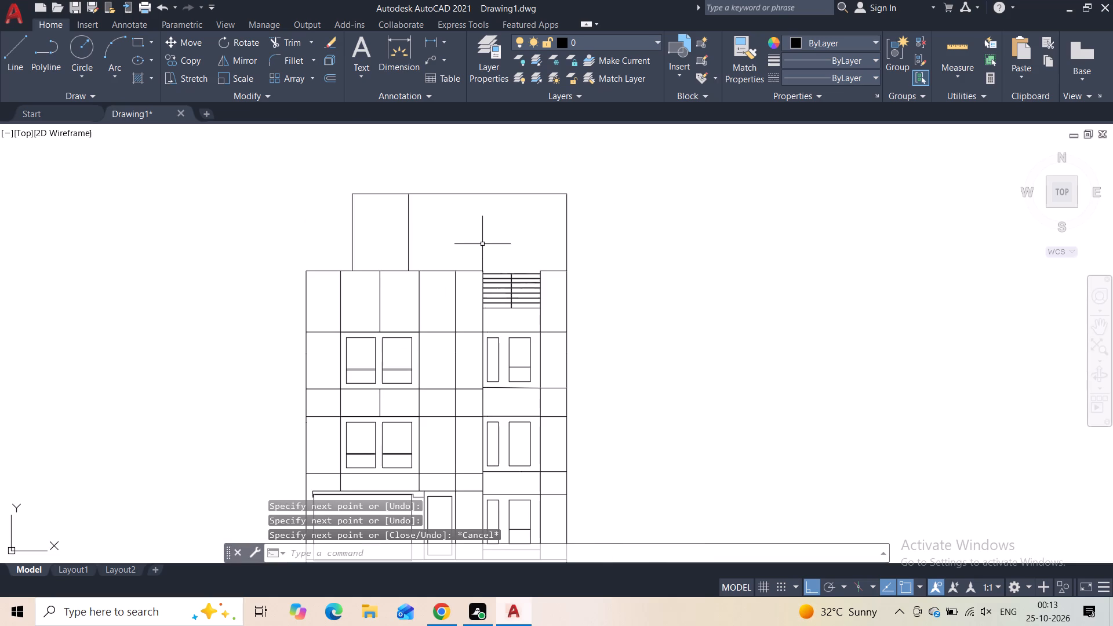
pyautogui.click(466, 183)
pyautogui.click(456, 206)
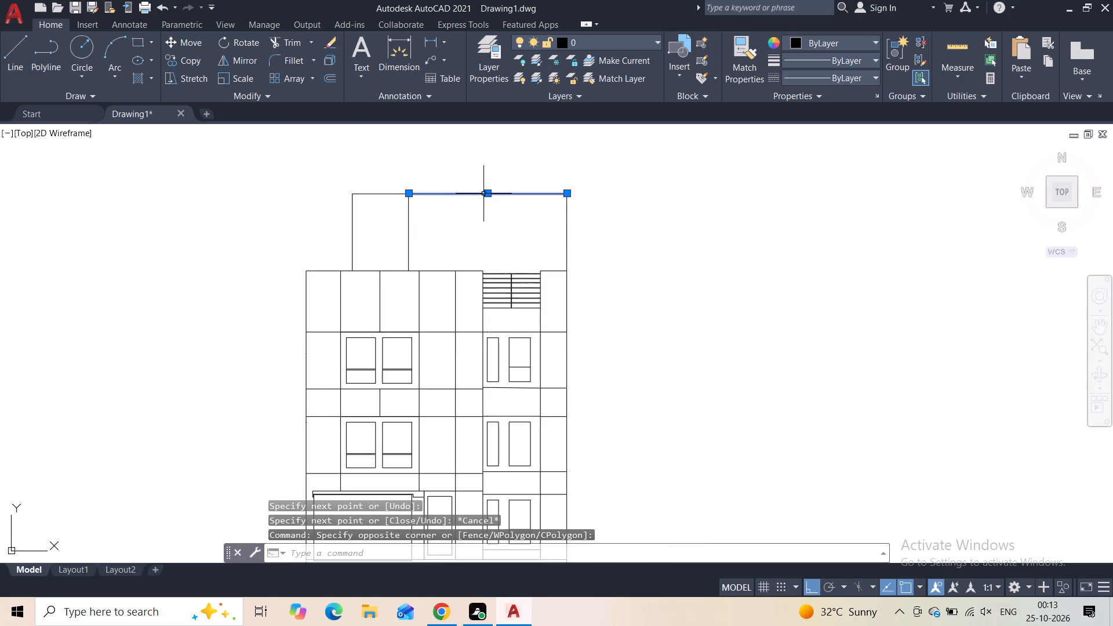
pyautogui.click(487, 195)
pyautogui.click(485, 209)
pyautogui.click(394, 176)
pyautogui.click(380, 212)
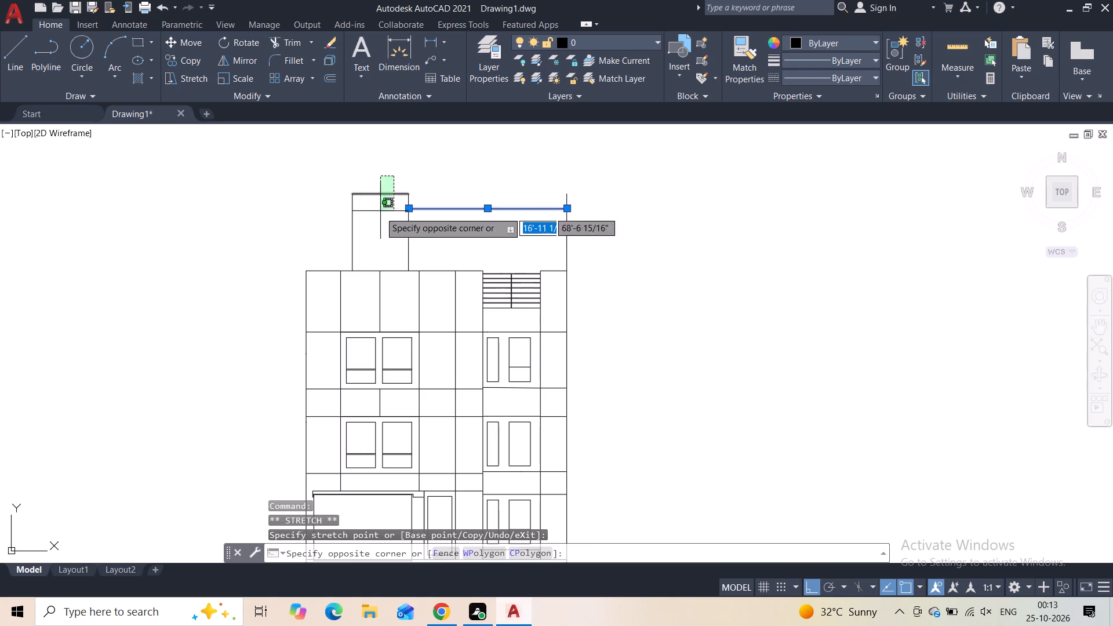
pyautogui.click(383, 192)
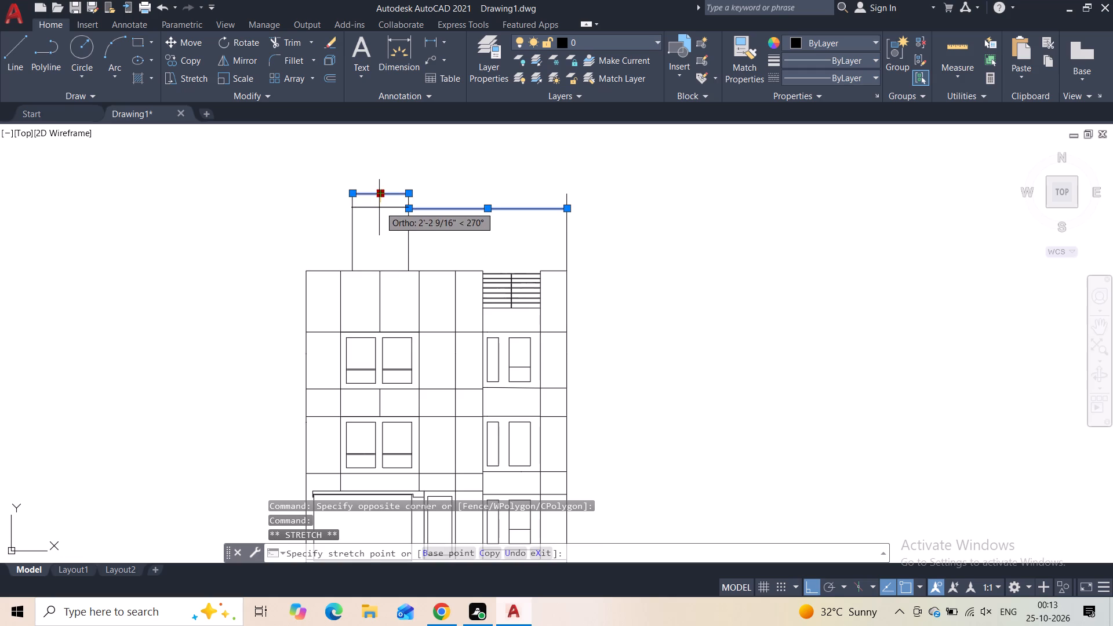
pyautogui.click(379, 208)
pyautogui.press('Escape')
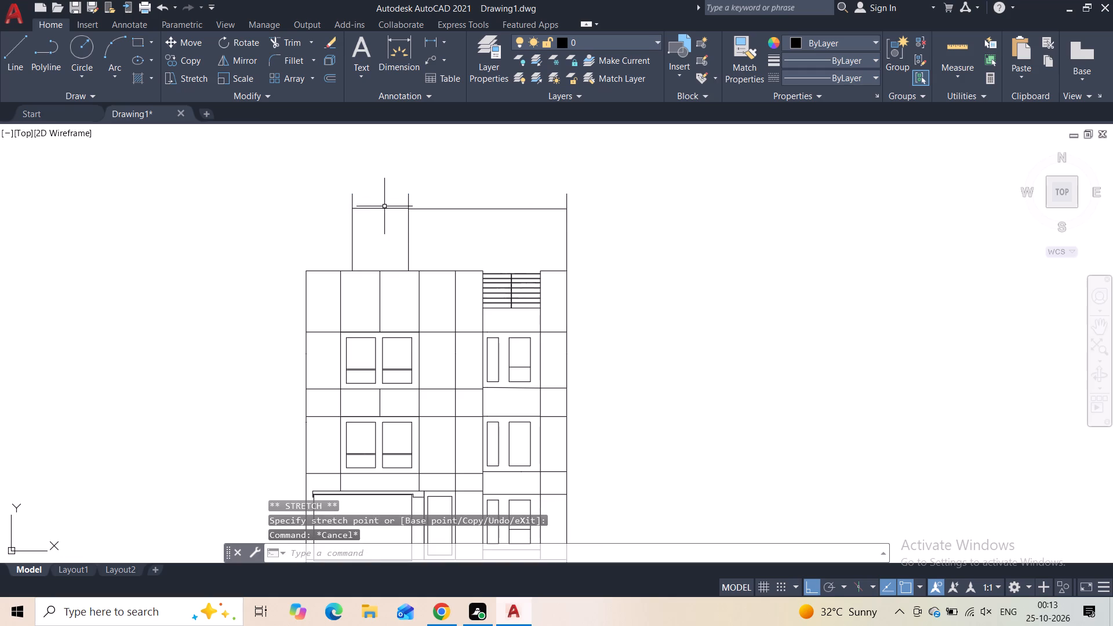
# Trim the three vertical wall ends projecting above the rooftop blocks' lowered top lines.
pyautogui.click(283, 45)
pyautogui.scroll(2, 465, 196)
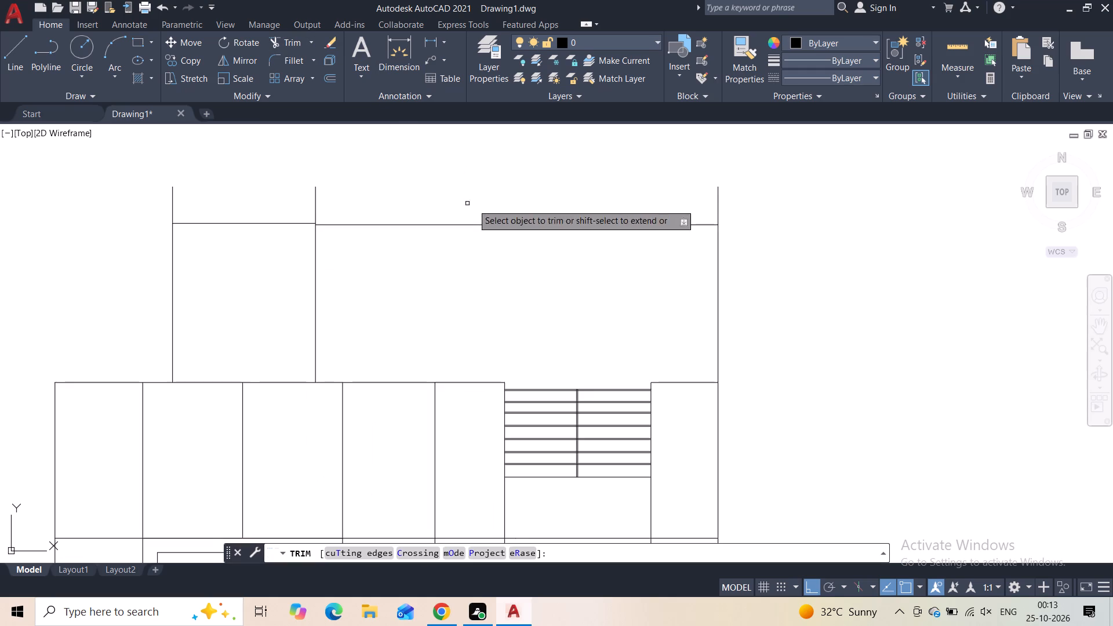
pyautogui.moveTo(747, 195); pyautogui.dragTo(171, 220)
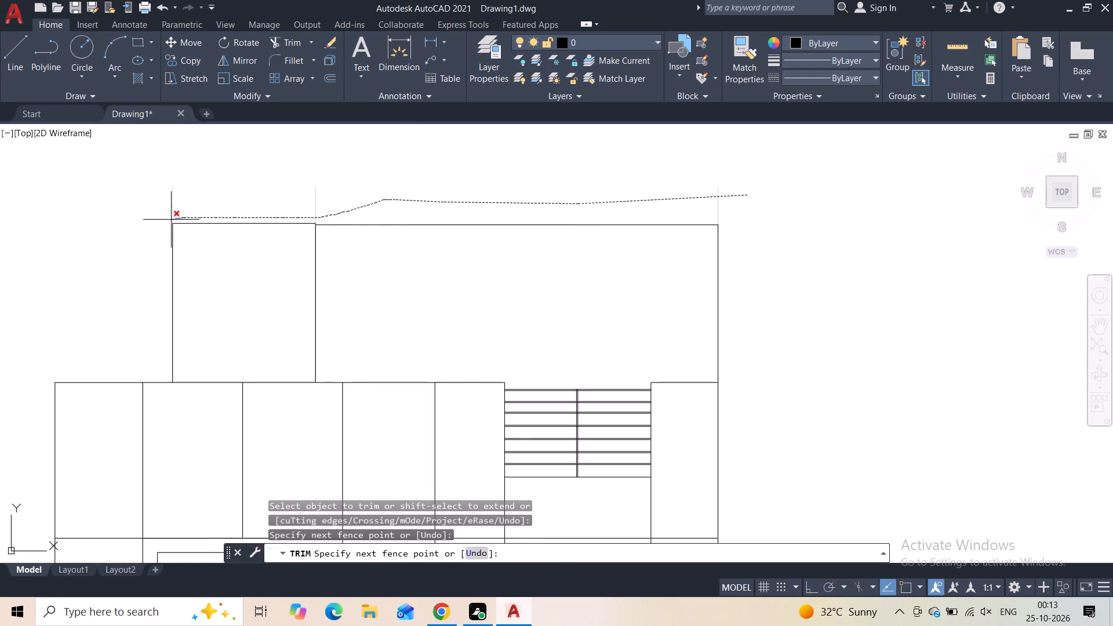
pyautogui.moveTo(171, 220); pyautogui.dragTo(166, 220)
pyautogui.press('Escape')
# Draw a small rectangle about 9" high projecting outward from the narrow rooftop block's left wall, near its top.
pyautogui.scroll(-1, 329, 219)
pyautogui.moveTo(349, 252); pyautogui.dragTo(353, 223, button='middle')
pyautogui.scroll(-1, 353, 223)
pyautogui.scroll(1, 351, 230)
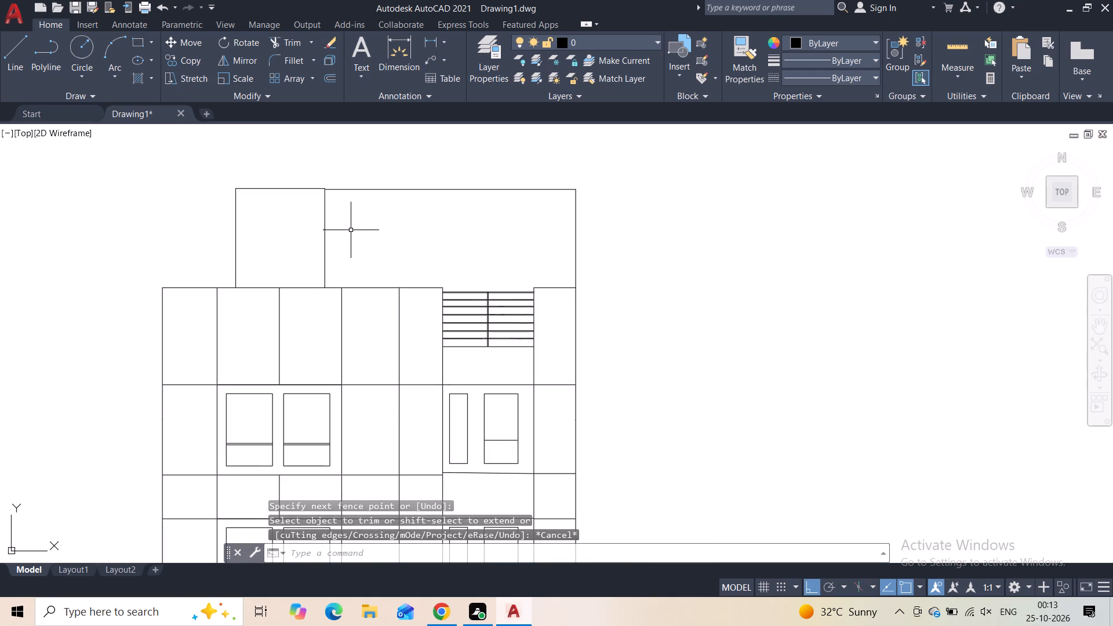
pyautogui.moveTo(351, 231); pyautogui.dragTo(388, 297, button='middle')
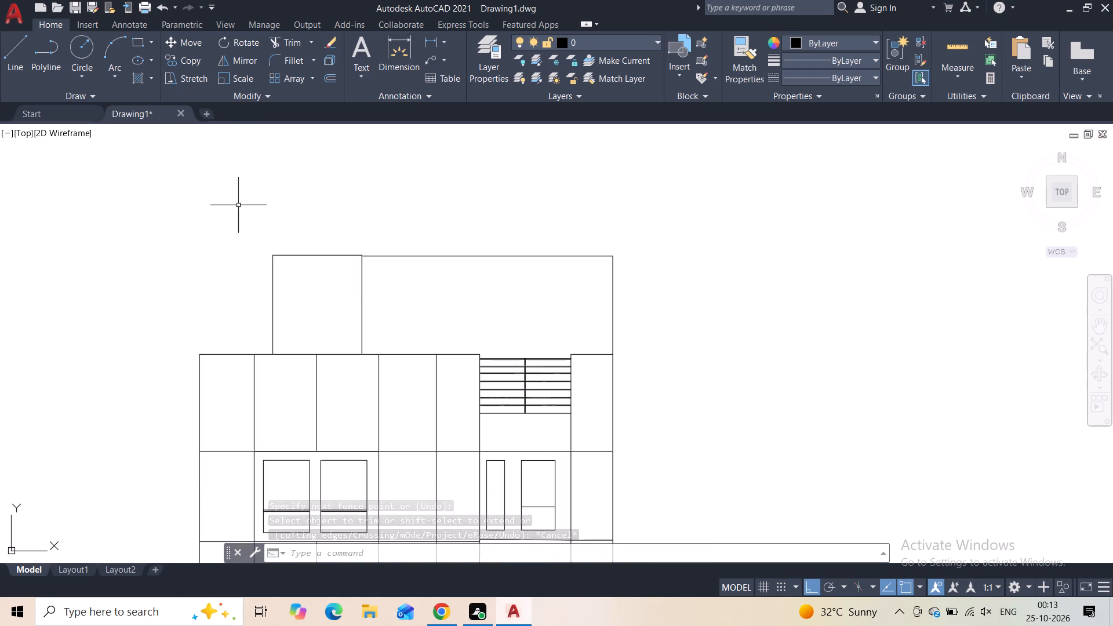
pyautogui.click(137, 47)
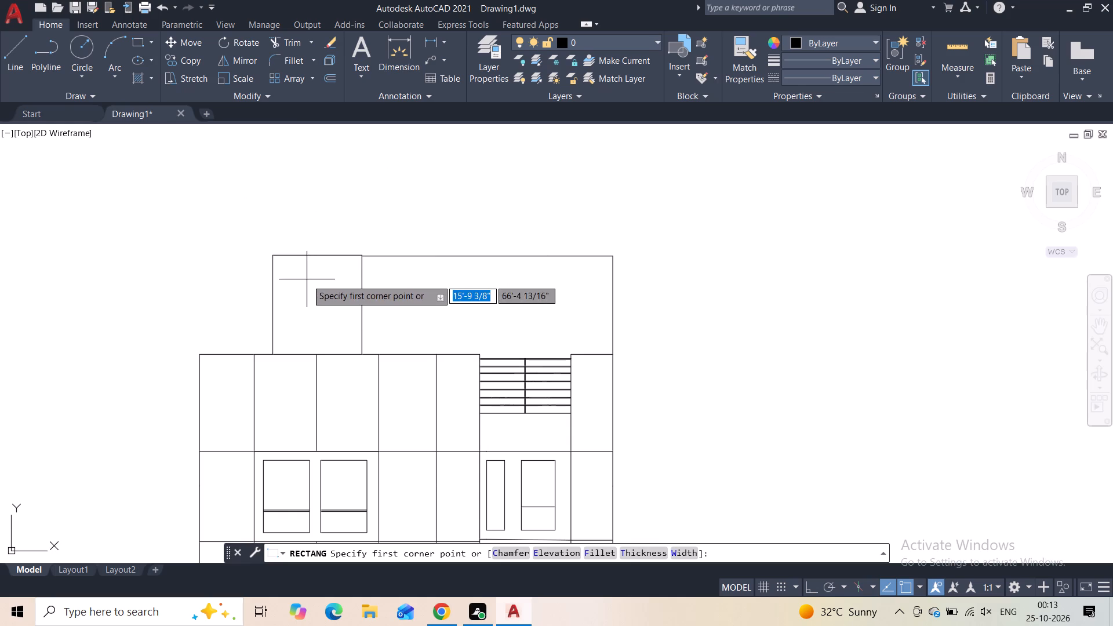
pyautogui.click(269, 285)
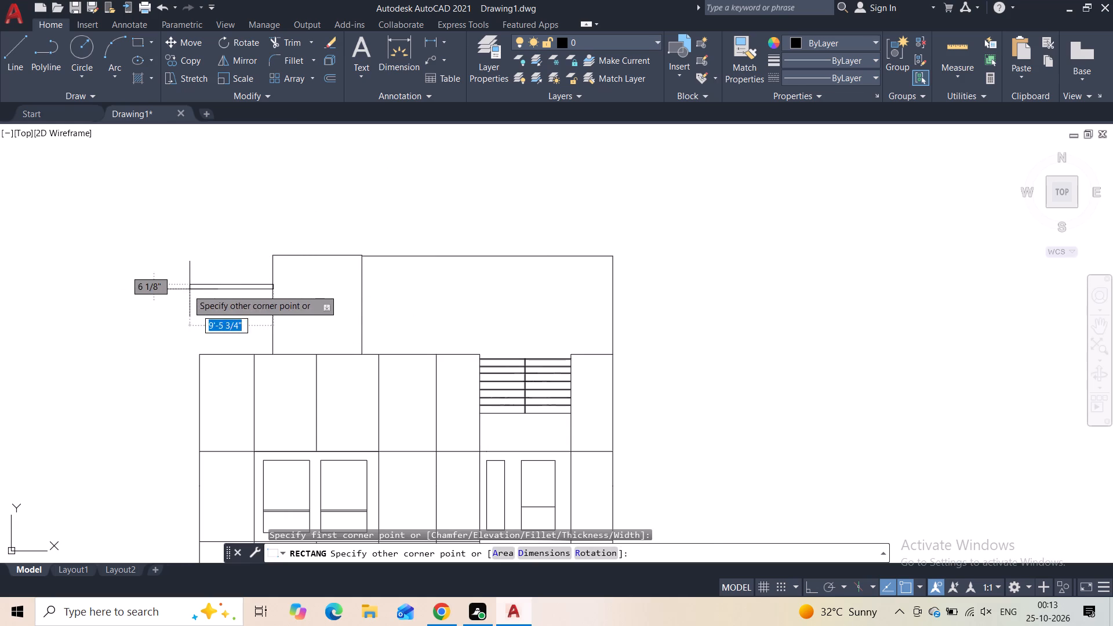
pyautogui.click(260, 290)
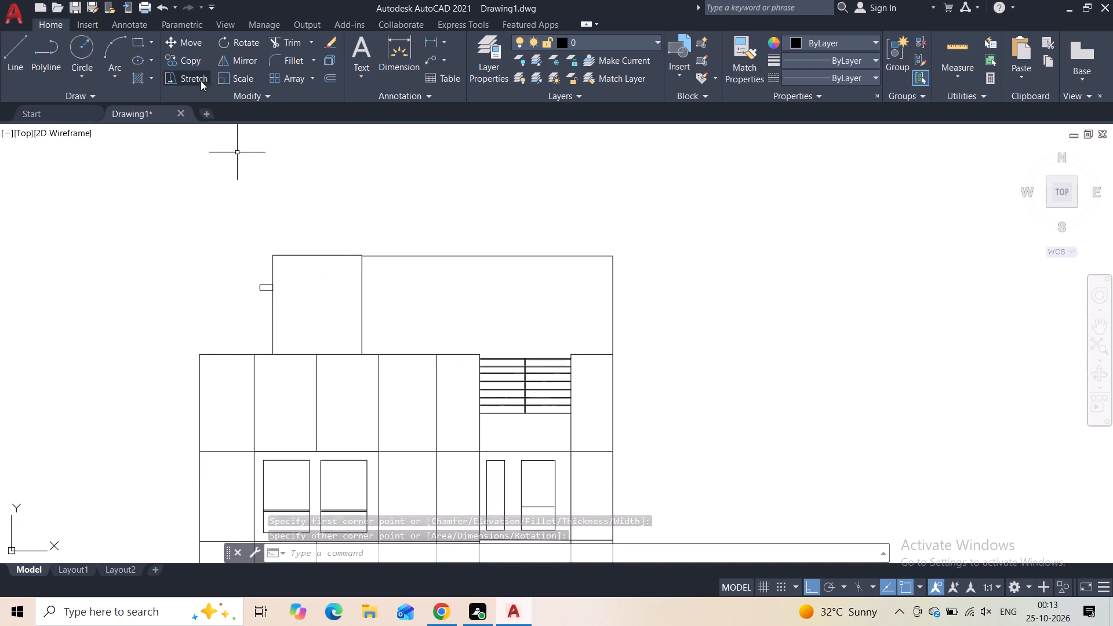
pyautogui.click(139, 45)
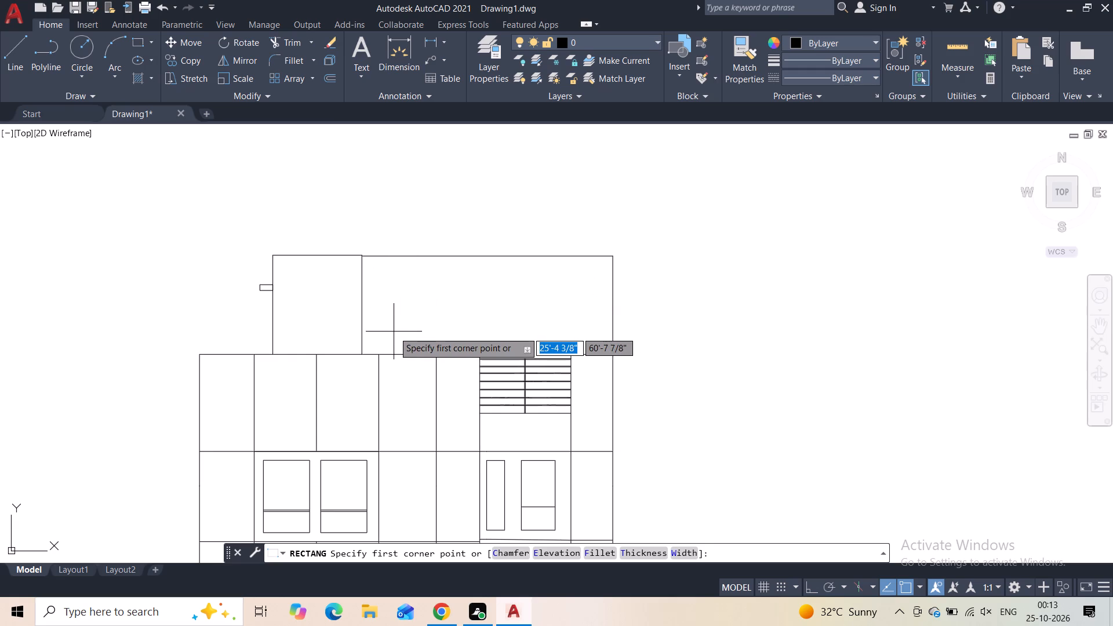
pyautogui.press('Escape')
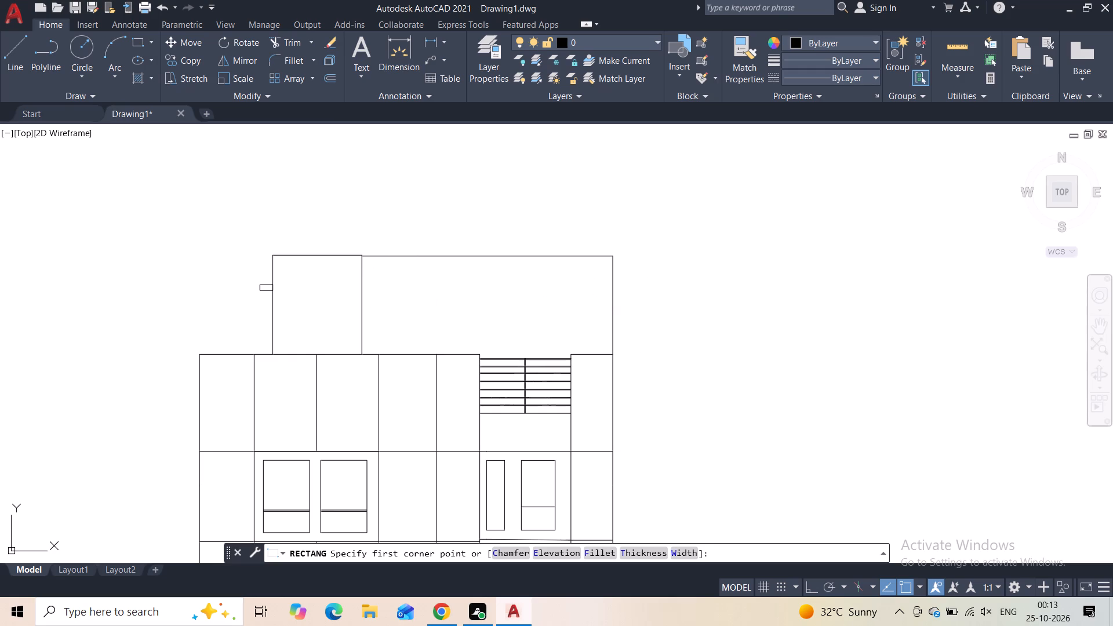
# Draw a three-sided opening inside the wide rooftop block, rising about 6'-7" from the roof line, across, and back down to it.
pyautogui.click(8, 59)
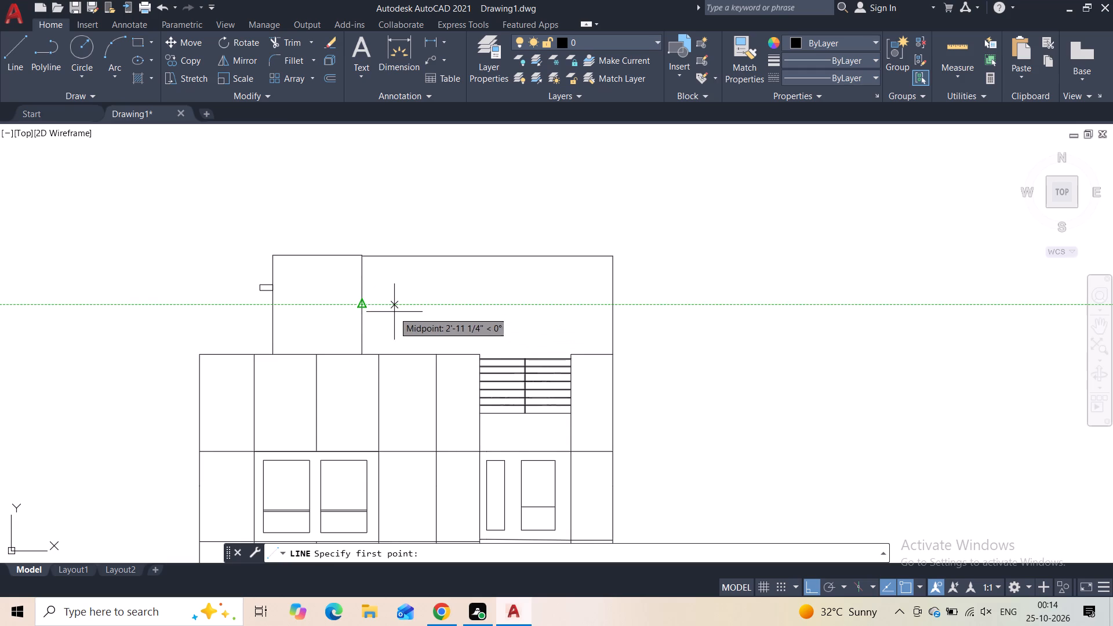
pyautogui.click(390, 356)
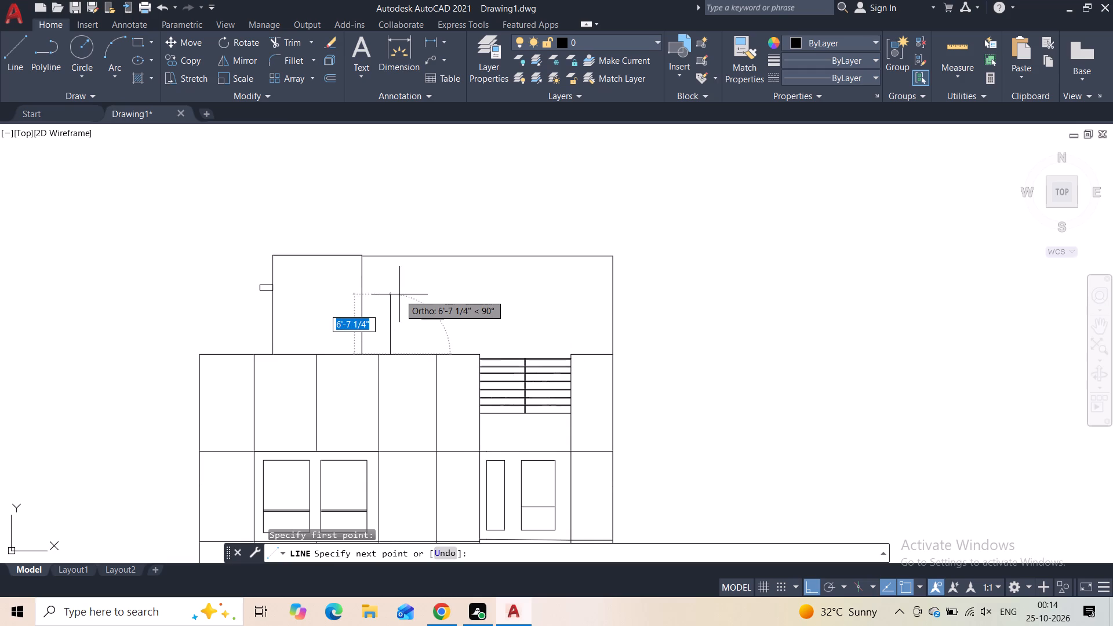
pyautogui.click(399, 294)
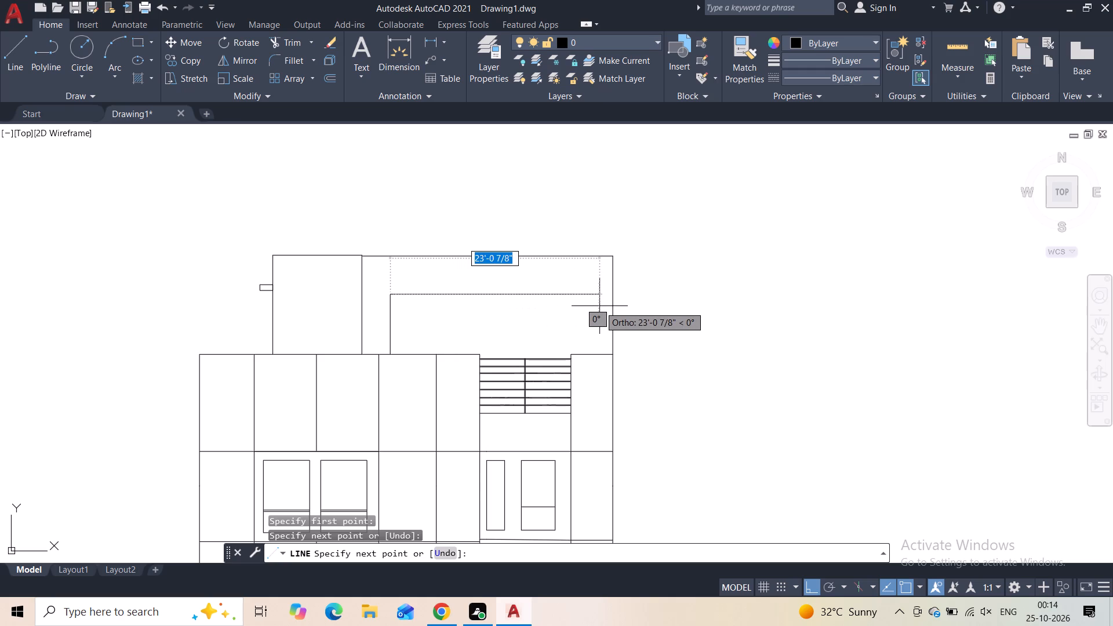
pyautogui.click(584, 311)
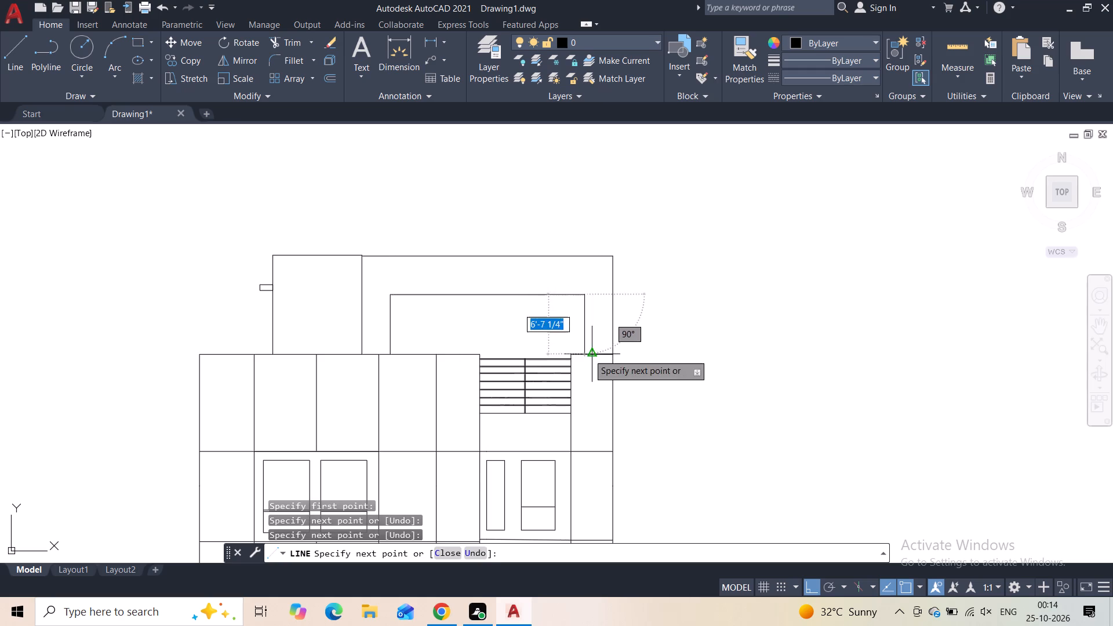
pyautogui.click(588, 357)
pyautogui.press('Escape')
# Stretch the lower end of the opening's slanted right side leftward along the roof line to straighten it.
pyautogui.click(590, 304)
pyautogui.click(579, 315)
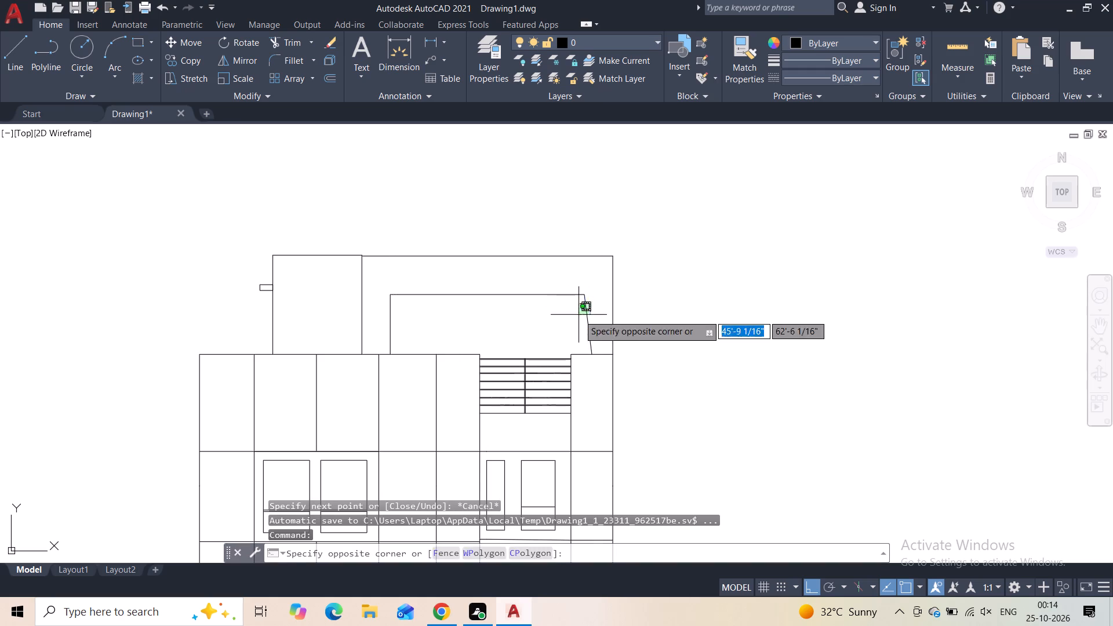
pyautogui.click(595, 355)
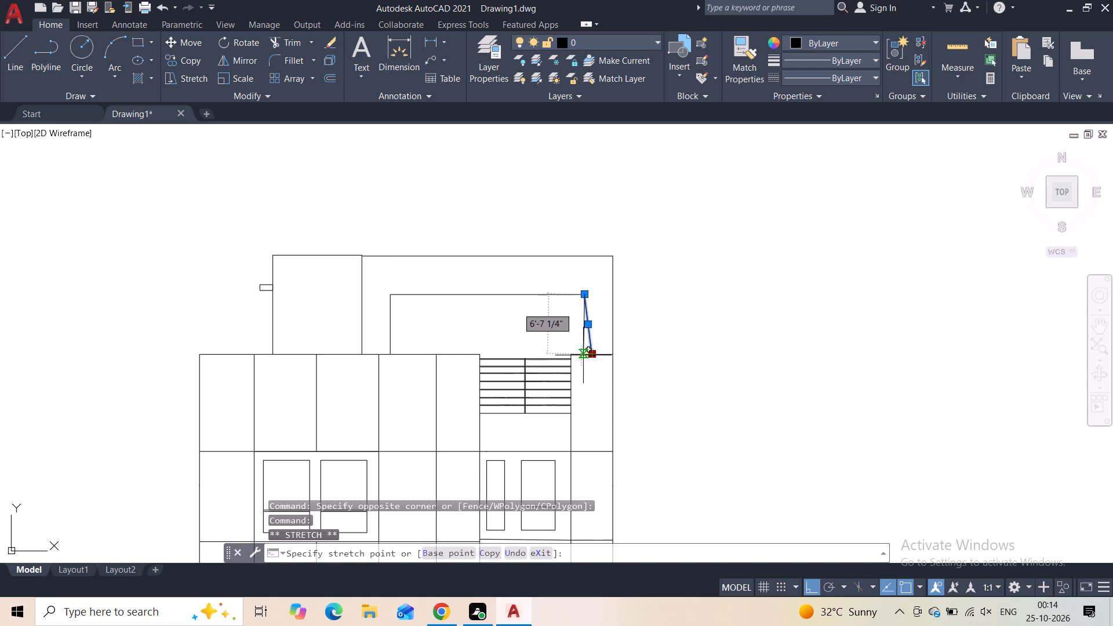
pyautogui.click(583, 355)
pyautogui.press('Escape')
pyautogui.scroll(2, 589, 325)
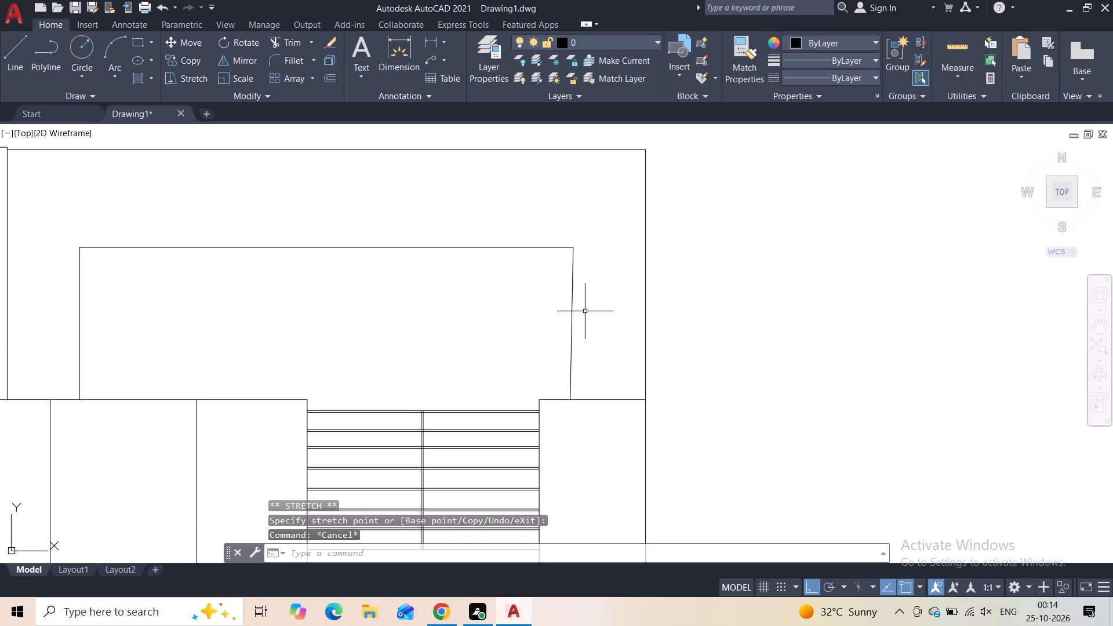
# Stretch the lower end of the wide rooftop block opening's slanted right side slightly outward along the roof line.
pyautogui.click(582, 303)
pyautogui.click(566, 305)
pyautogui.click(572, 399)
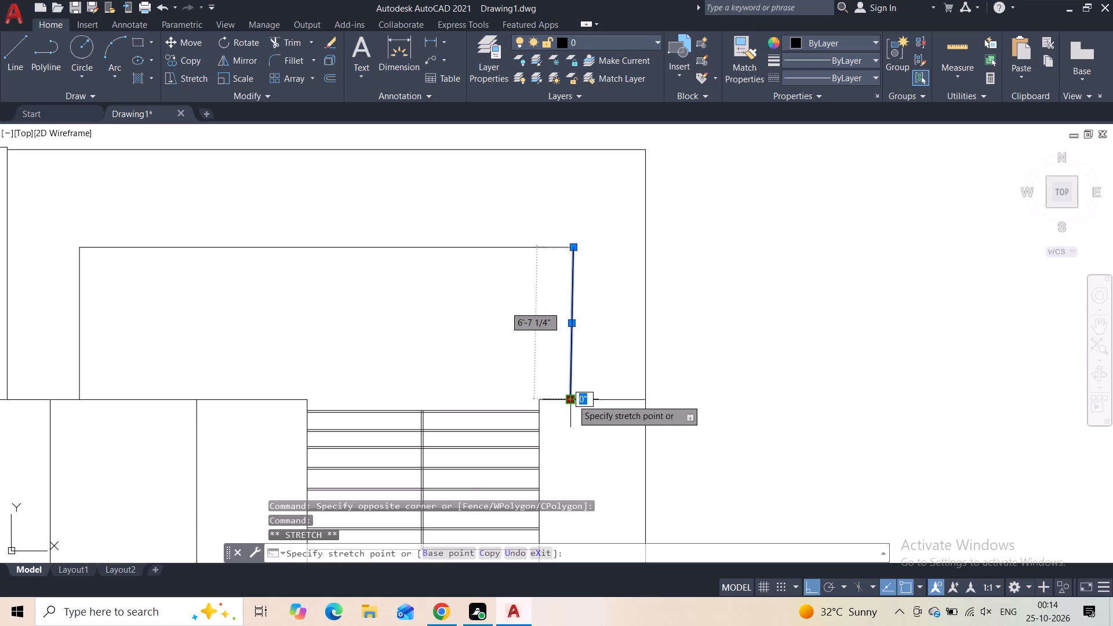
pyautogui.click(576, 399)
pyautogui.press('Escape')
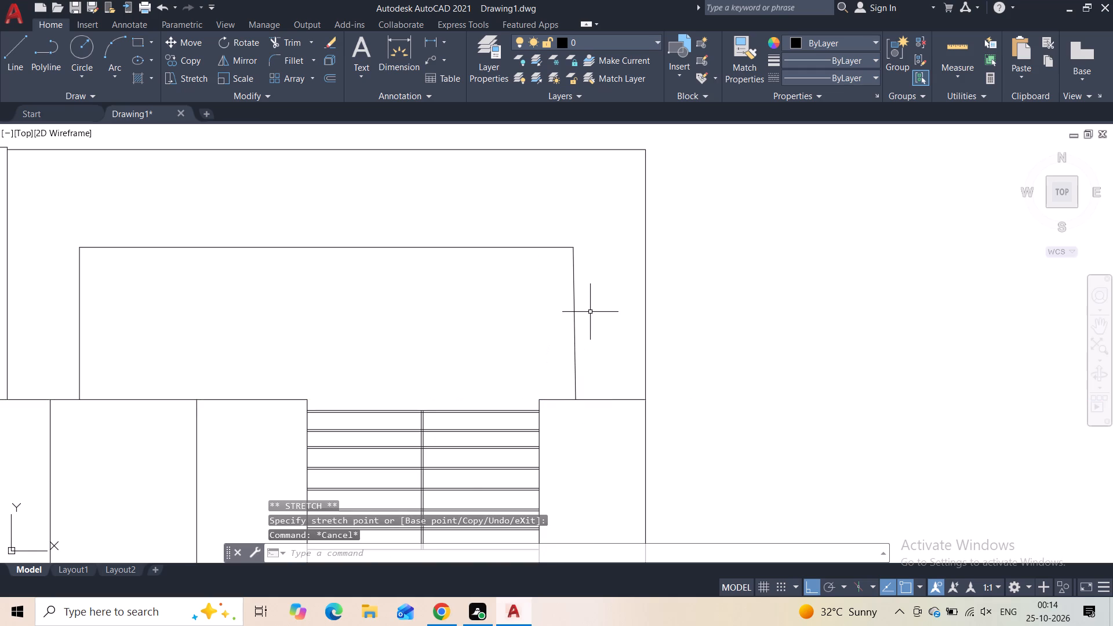
# Delete the slanted right side of the wide rooftop block's opening.
pyautogui.click(590, 311)
pyautogui.click(565, 325)
pyautogui.press('Delete')
pyautogui.press('space')
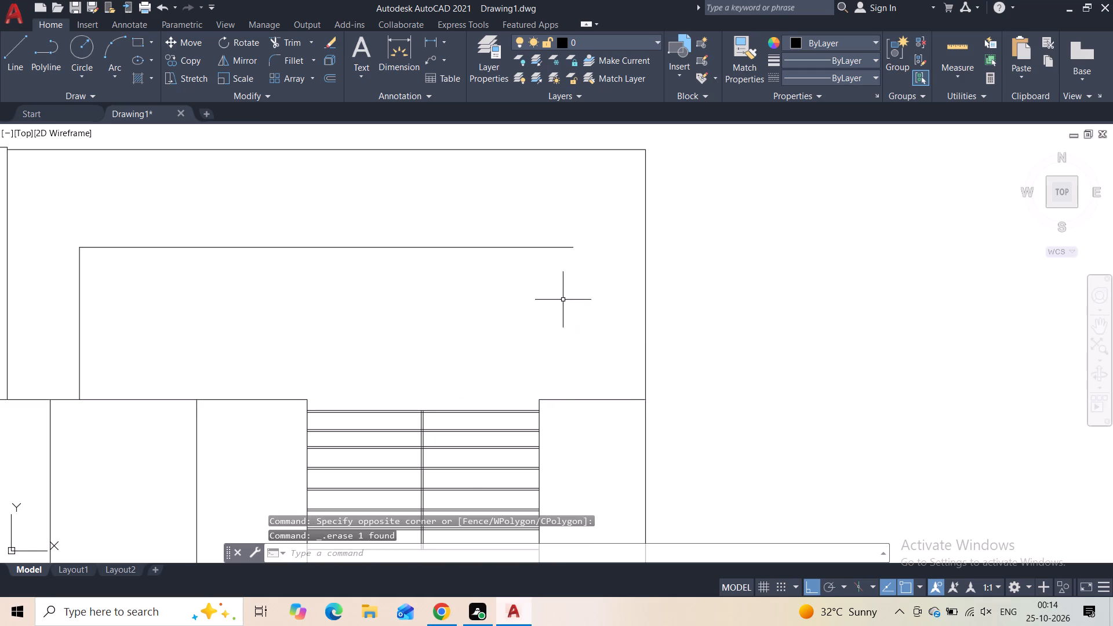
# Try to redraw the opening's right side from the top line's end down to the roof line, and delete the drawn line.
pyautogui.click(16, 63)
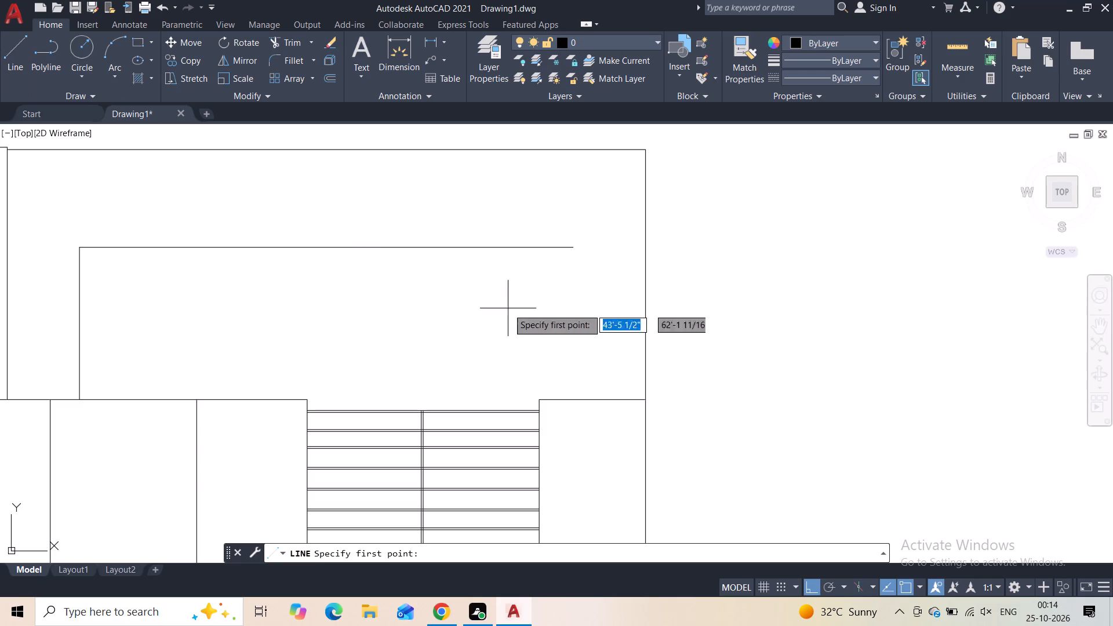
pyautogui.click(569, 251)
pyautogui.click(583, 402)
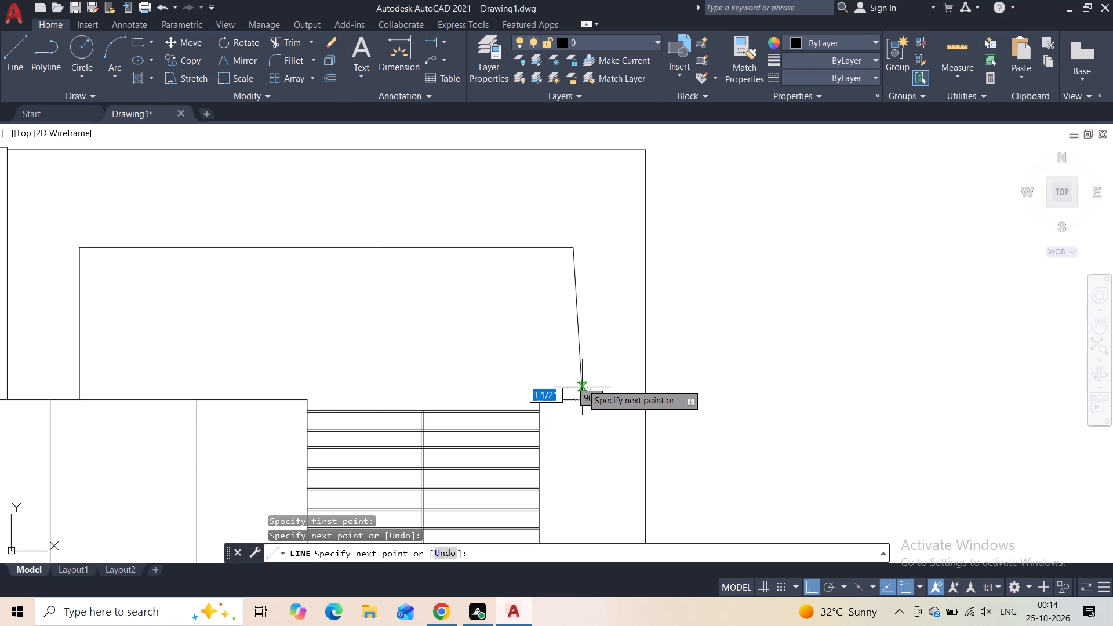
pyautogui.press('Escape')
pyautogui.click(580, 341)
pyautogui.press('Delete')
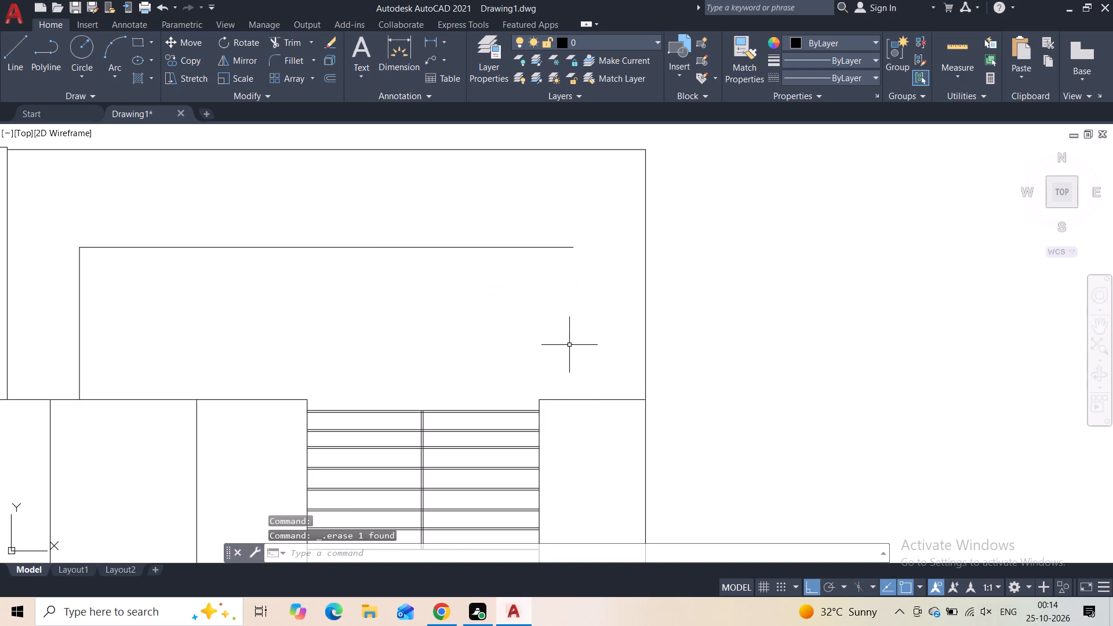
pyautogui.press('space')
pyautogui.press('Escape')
# Redraw the opening's right side vertically to the roof line and close the small gap to its top line with a short line.
pyautogui.click(13, 48)
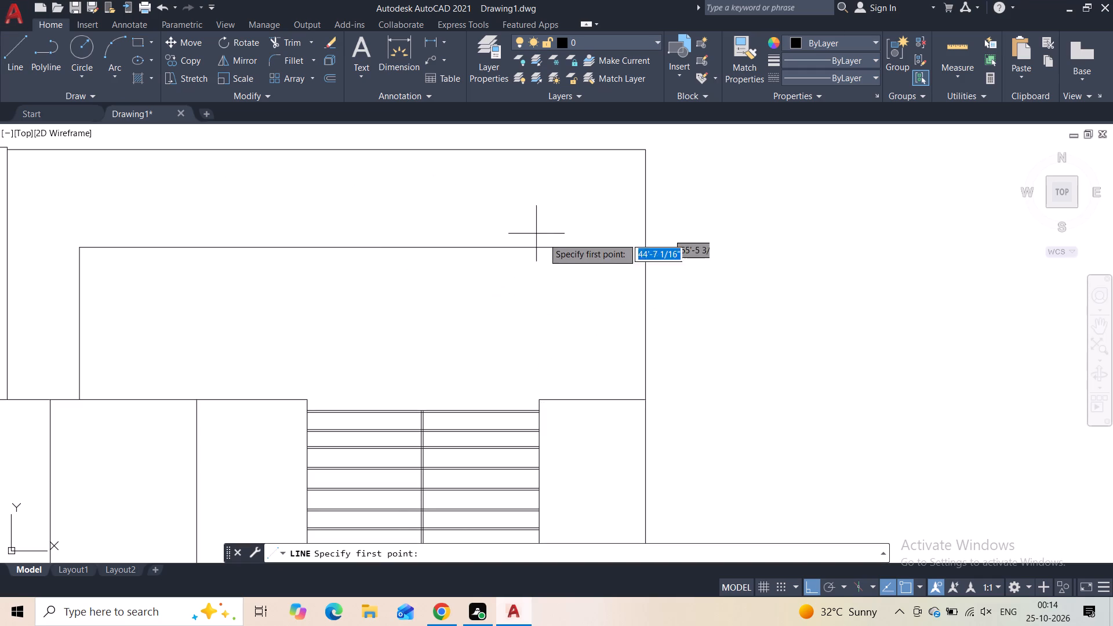
pyautogui.click(571, 252)
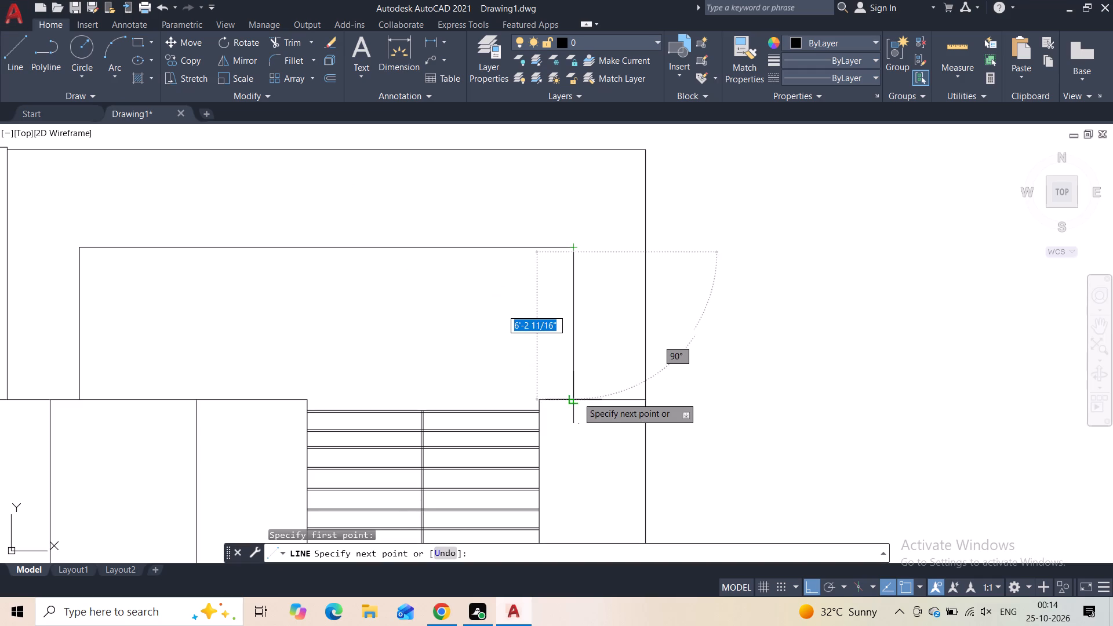
pyautogui.click(572, 403)
pyautogui.press('Escape')
pyautogui.scroll(2, 575, 259)
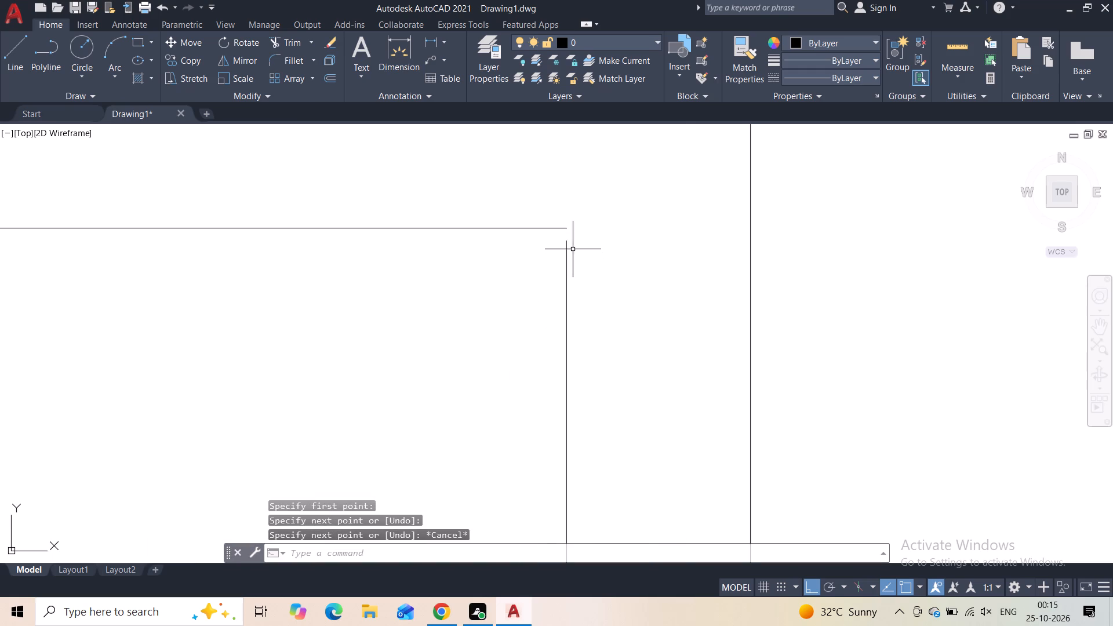
pyautogui.scroll(2, 570, 246)
pyautogui.press('space')
pyautogui.click(562, 232)
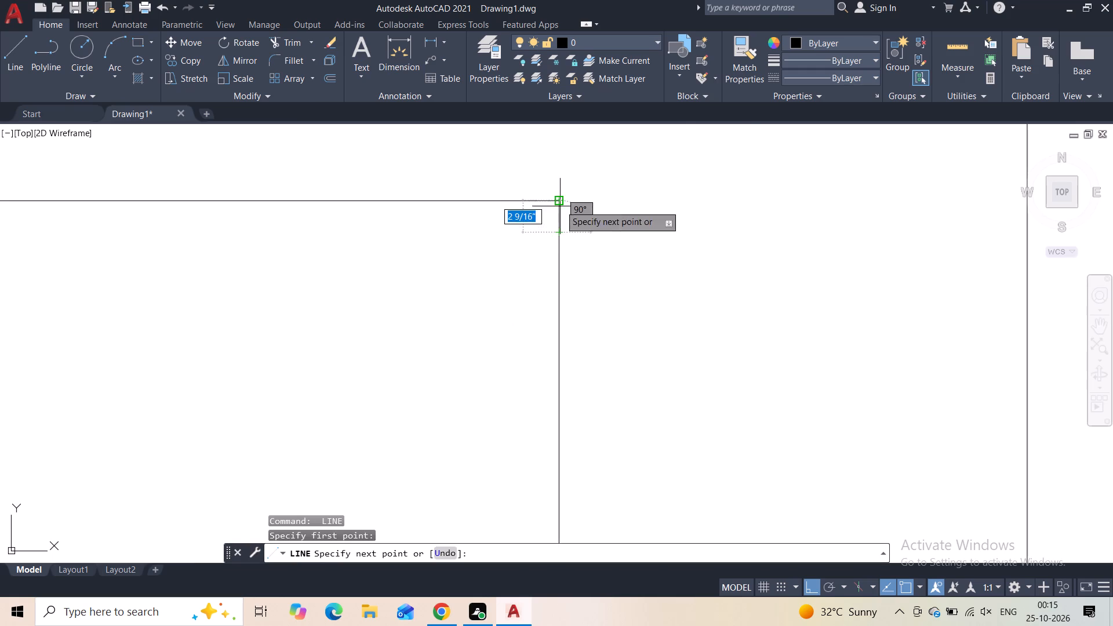
pyautogui.click(559, 204)
pyautogui.press('Escape')
# Draw a narrow three-sided door outline about 3'-7" high on the roof line, just inside the rooftop opening's left side.
pyautogui.scroll(-2, 537, 278)
pyautogui.scroll(-1, 490, 381)
pyautogui.moveTo(489, 381); pyautogui.dragTo(581, 234, button='middle')
pyautogui.scroll(-2, 578, 246)
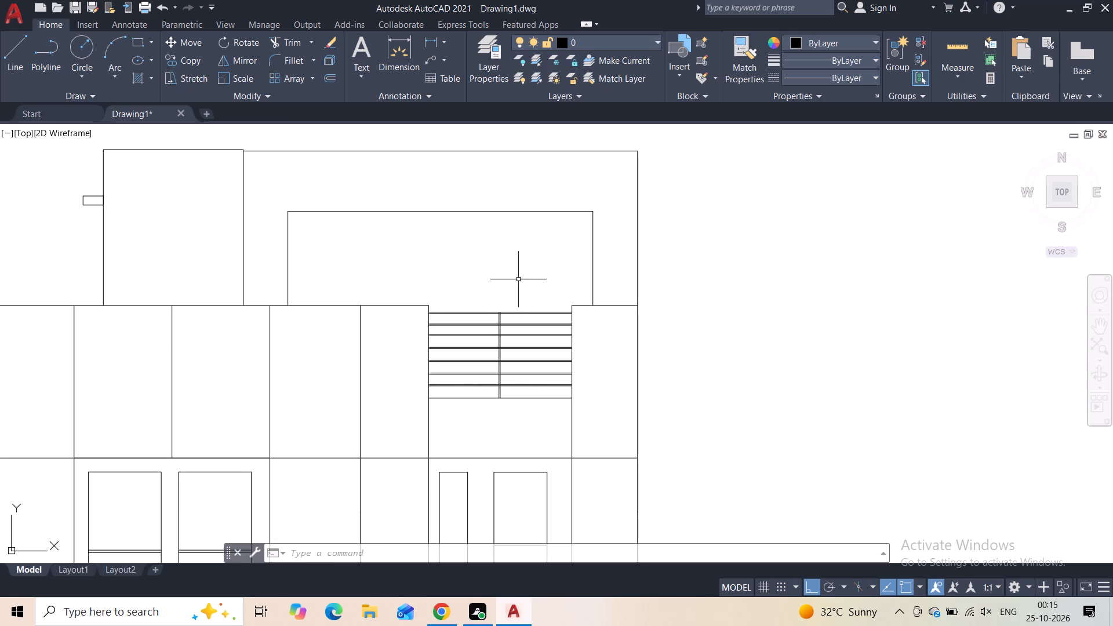
pyautogui.click(133, 38)
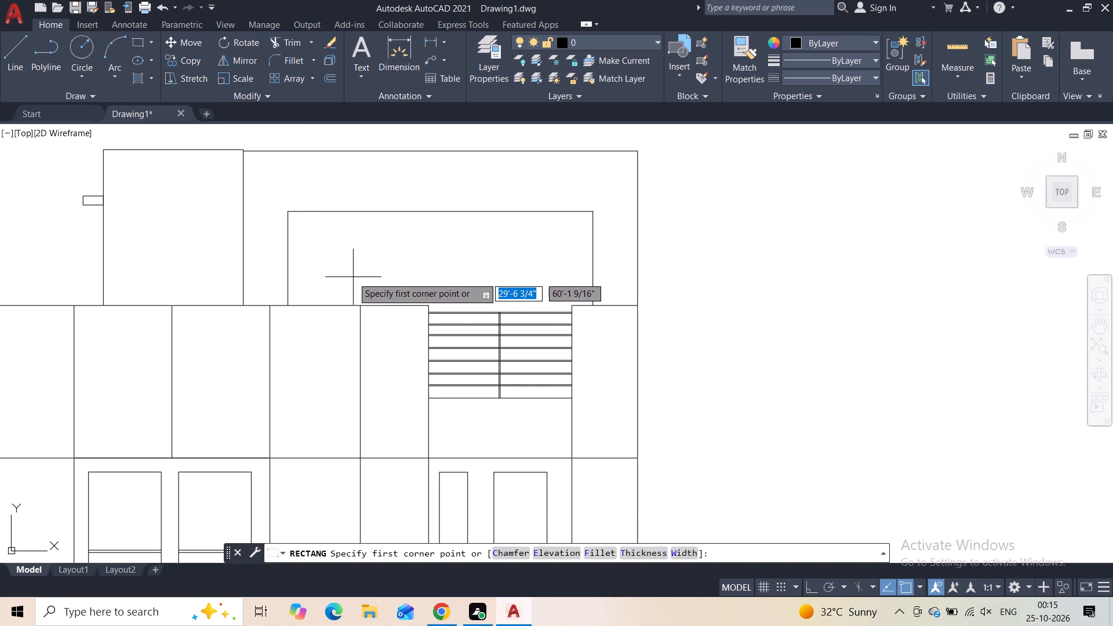
pyautogui.press('Escape')
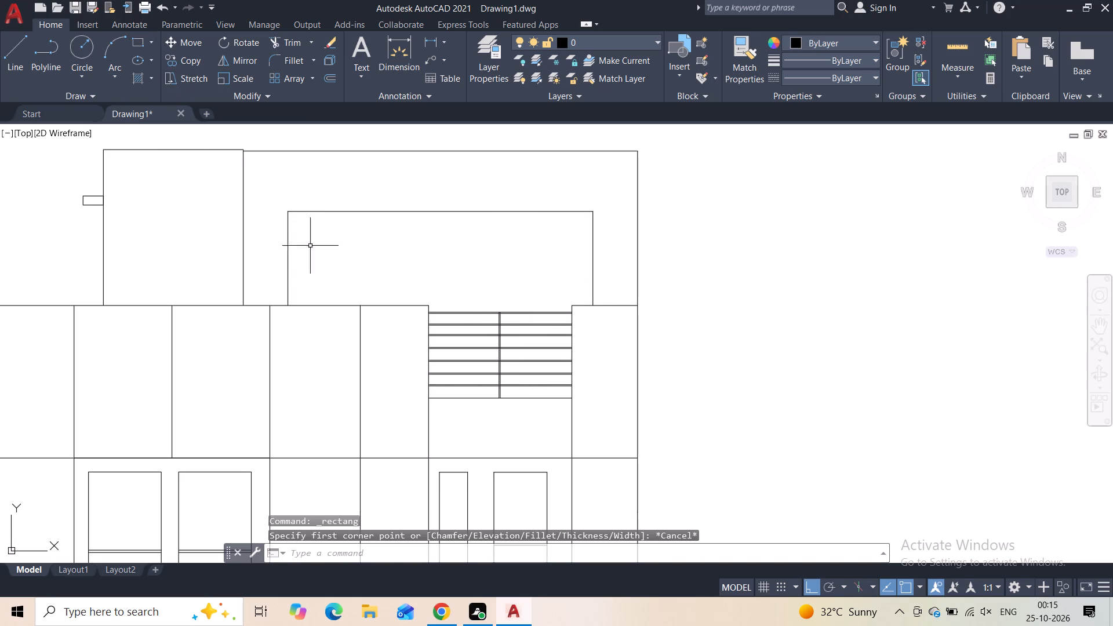
pyautogui.click(10, 61)
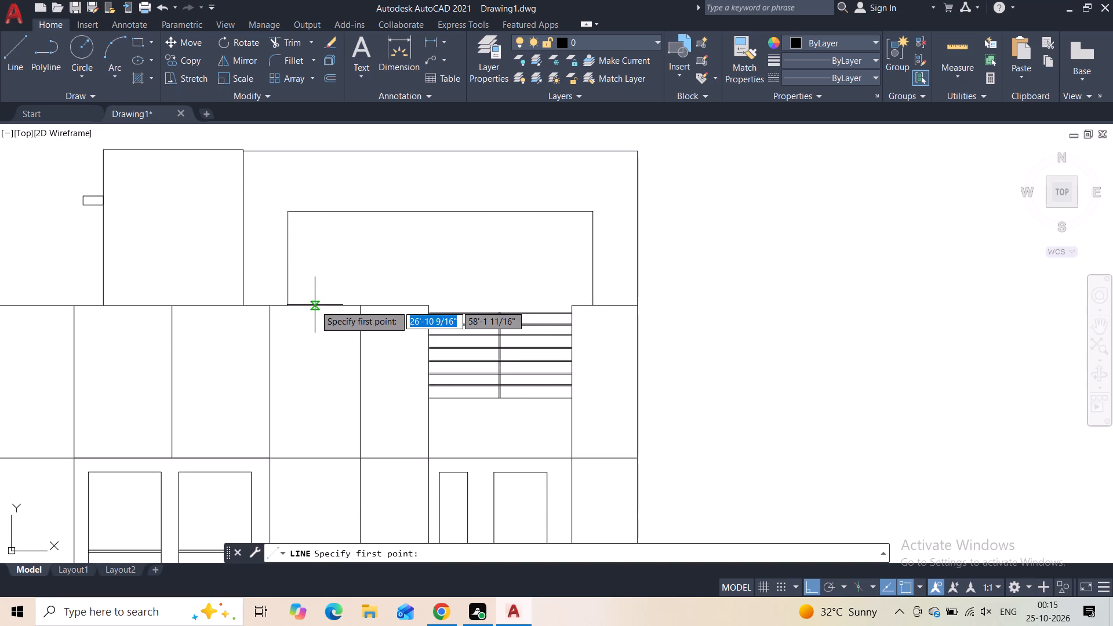
pyautogui.click(315, 305)
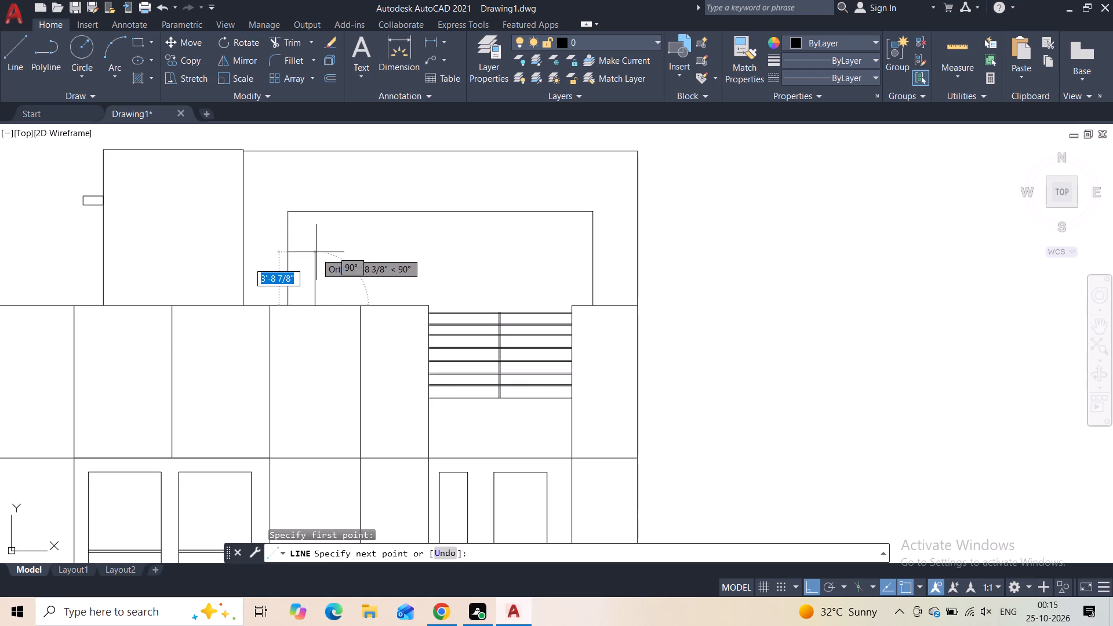
pyautogui.click(314, 254)
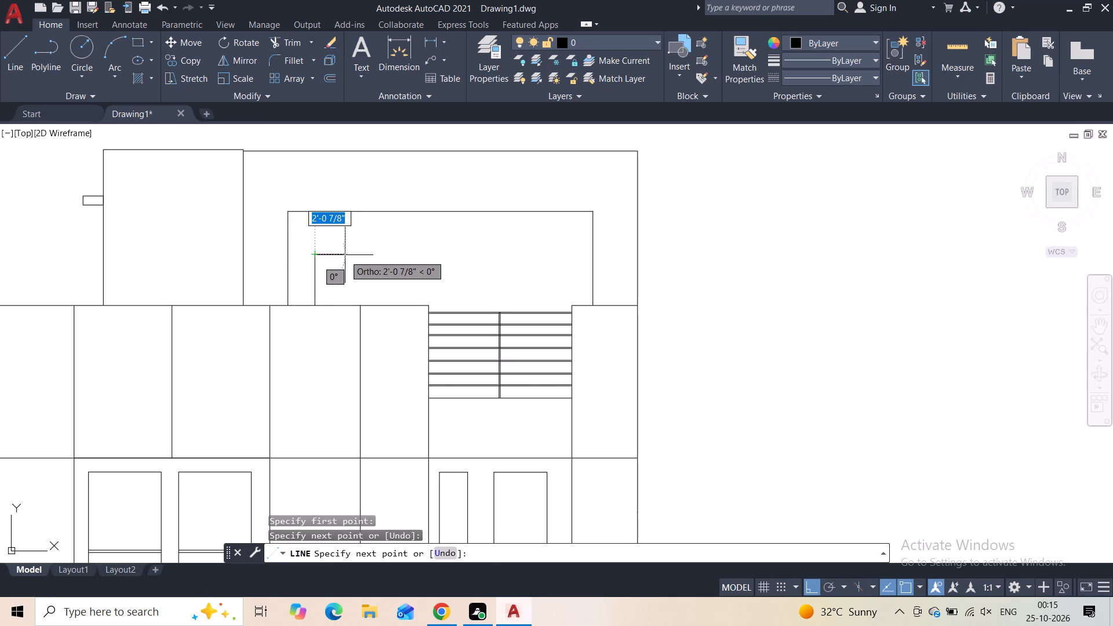
pyautogui.click(354, 257)
pyautogui.click(352, 302)
pyautogui.press('Escape')
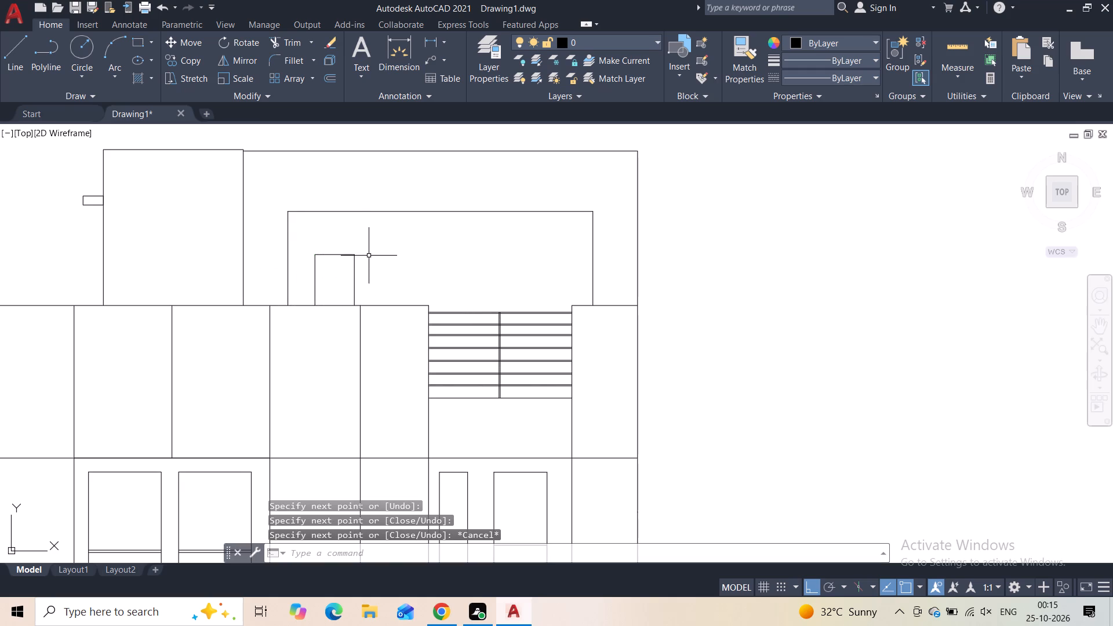
# Draw a wider outline beside the first, level with its top, with its right side running down to the slatted railing's bottom line.
pyautogui.press('space')
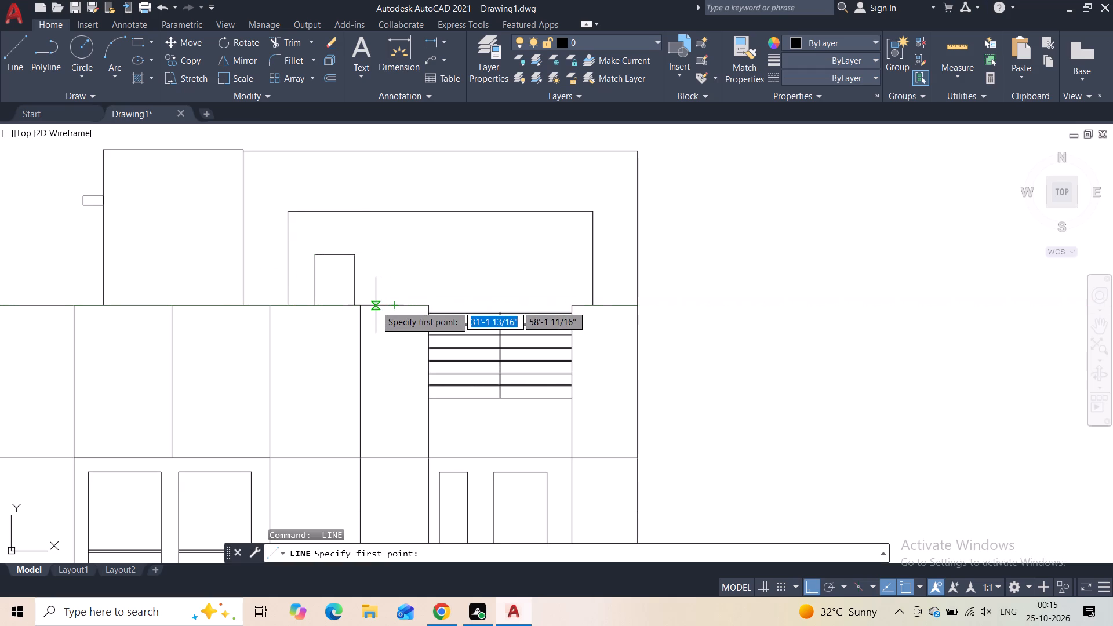
pyautogui.click(372, 307)
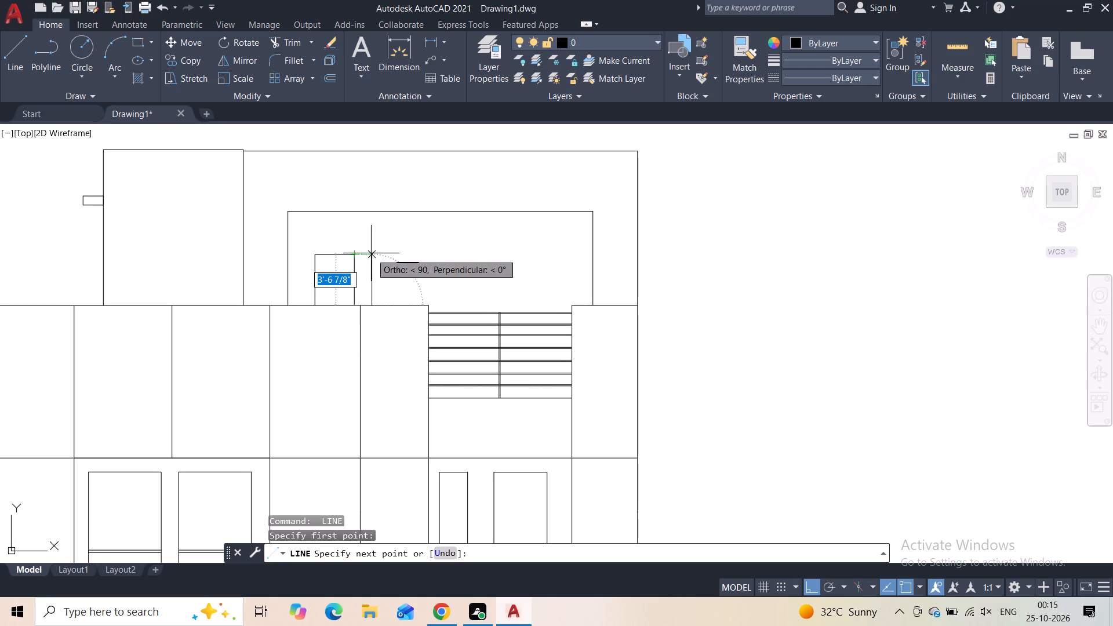
pyautogui.click(371, 254)
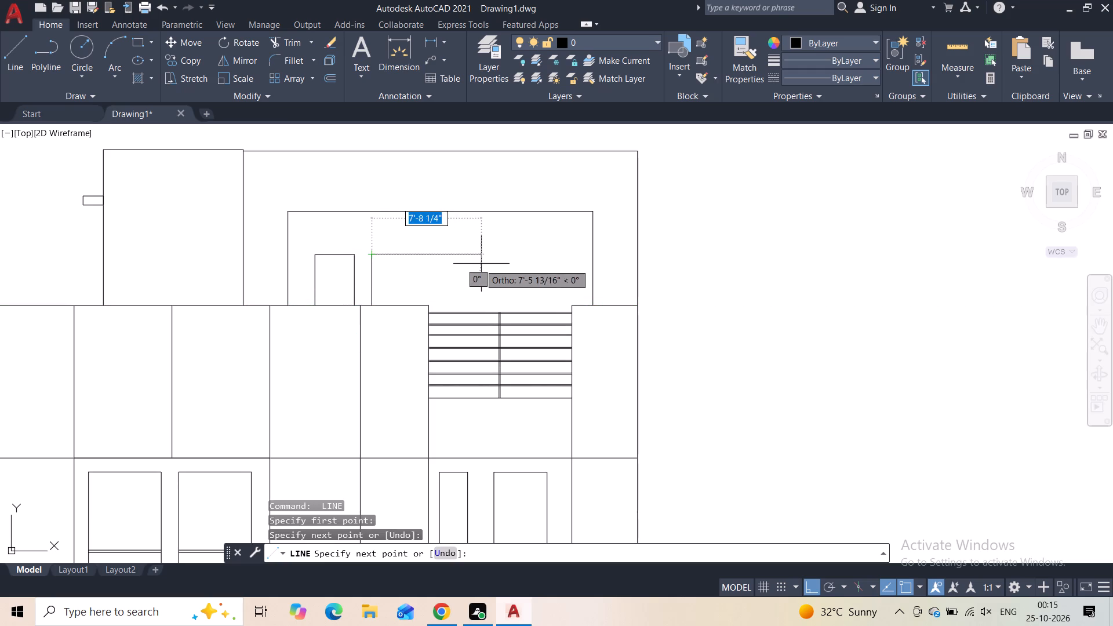
pyautogui.click(453, 275)
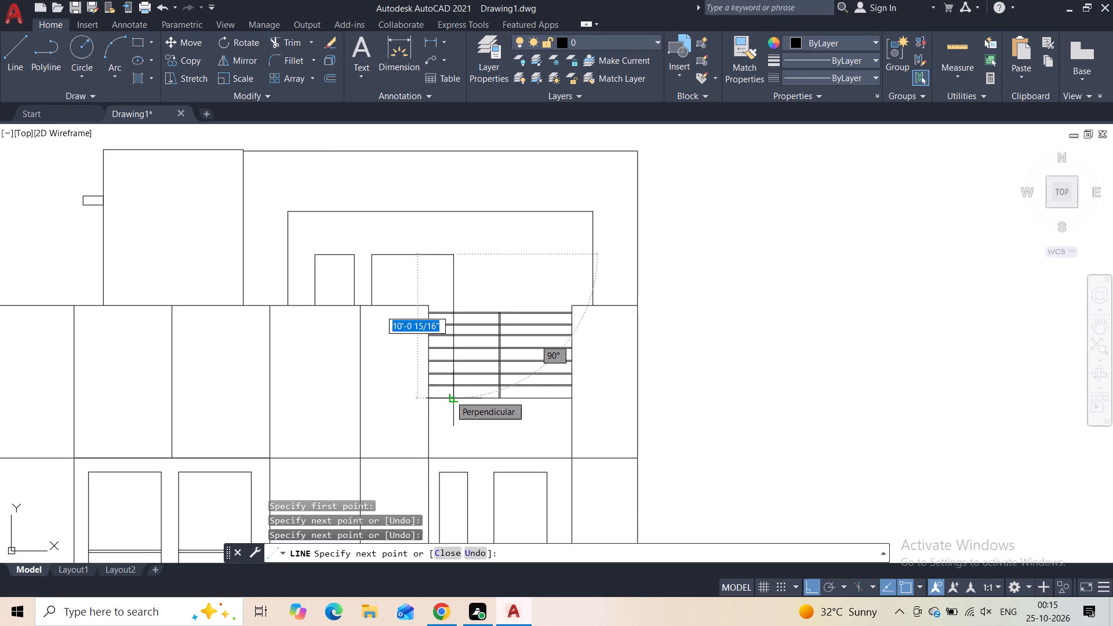
pyautogui.click(450, 395)
pyautogui.press('Escape')
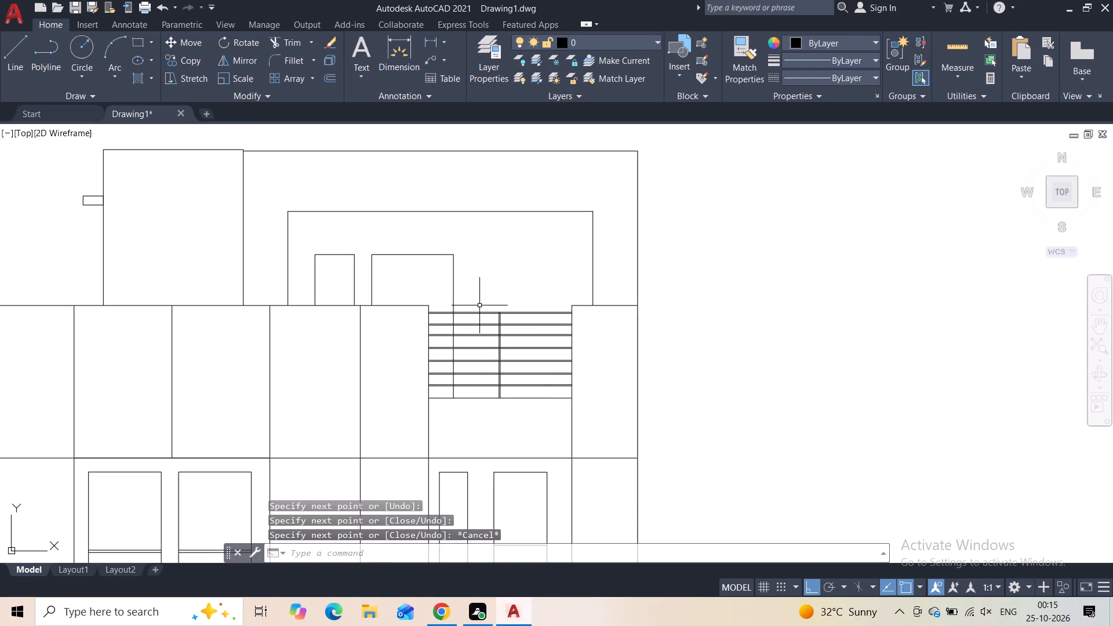
# Draw a third outline to the right at the same top level, with both sides running down to the slatted railing's bottom line.
pyautogui.press('space')
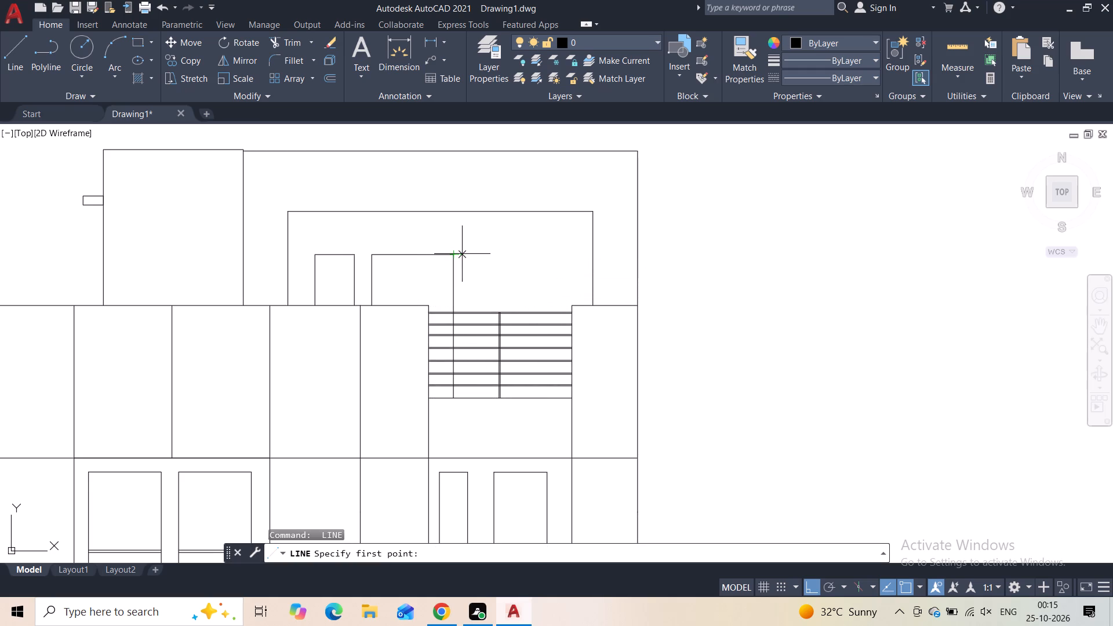
pyautogui.click(465, 254)
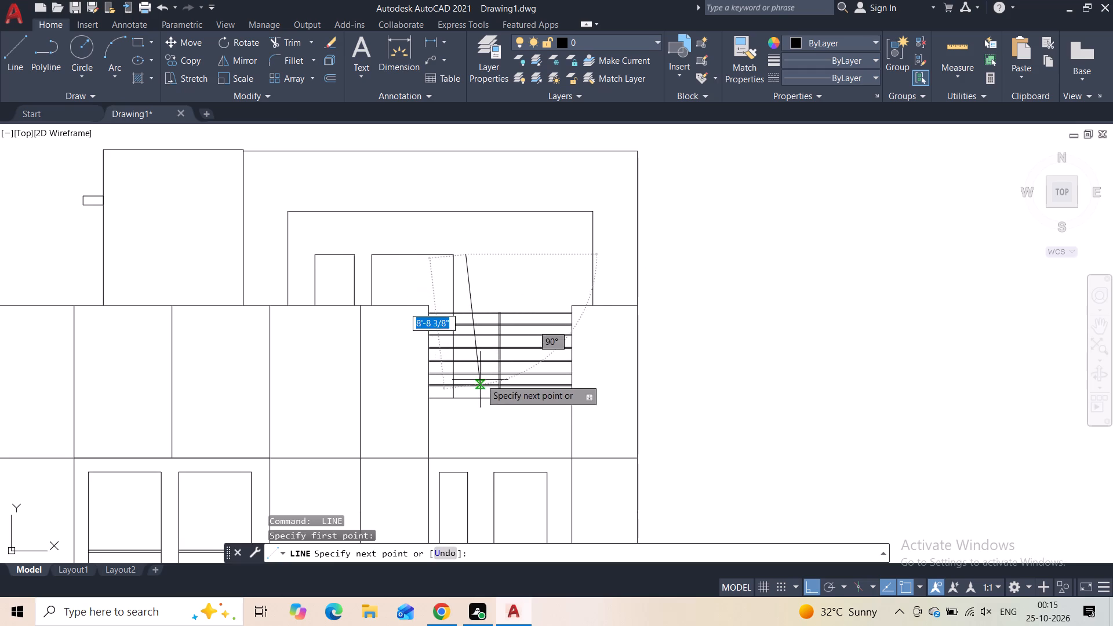
pyautogui.click(469, 395)
pyautogui.press('Escape')
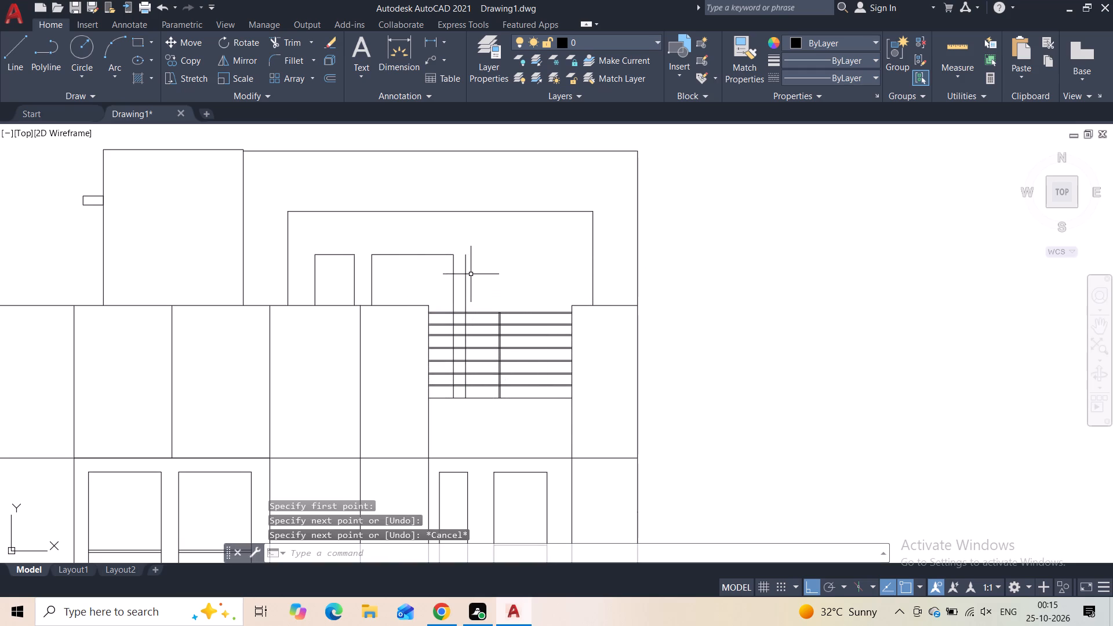
pyautogui.press('space')
pyautogui.click(465, 256)
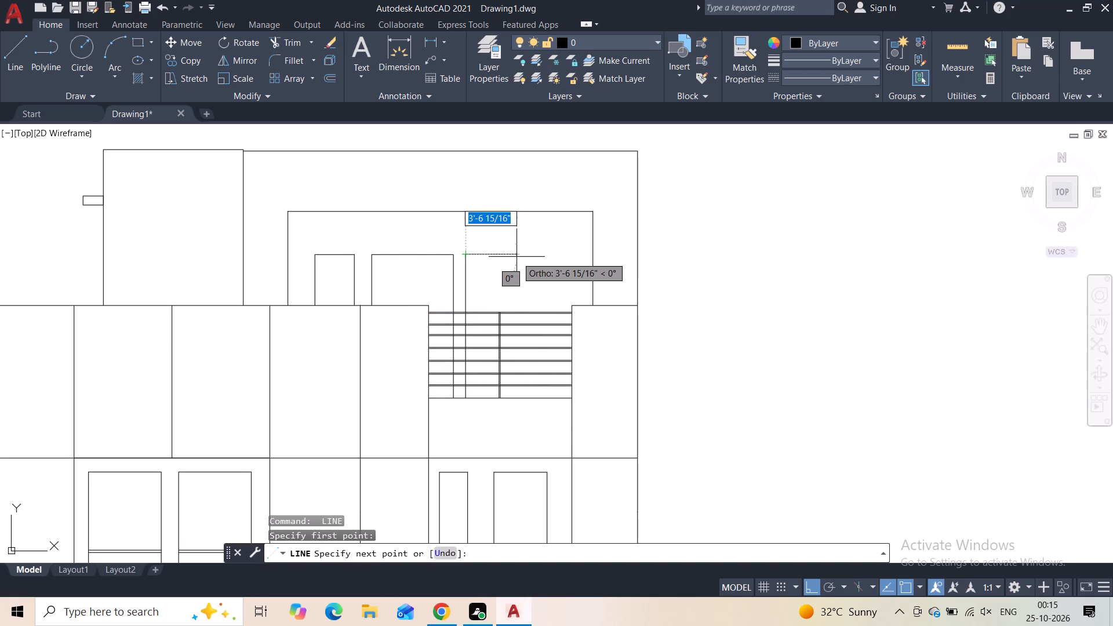
pyautogui.click(523, 258)
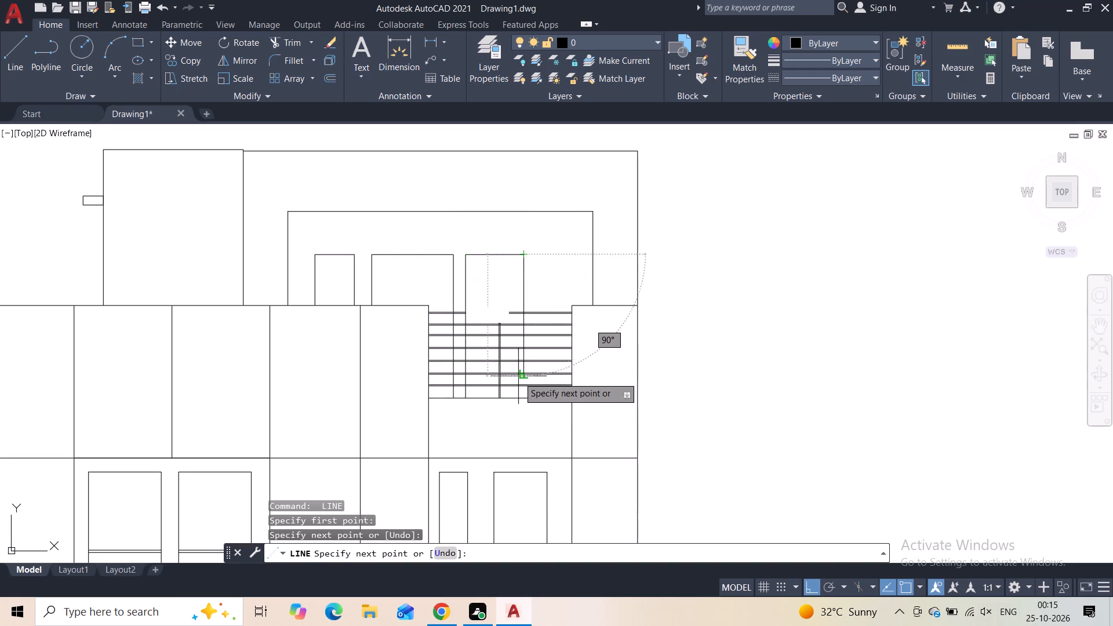
pyautogui.click(518, 394)
pyautogui.press('Escape')
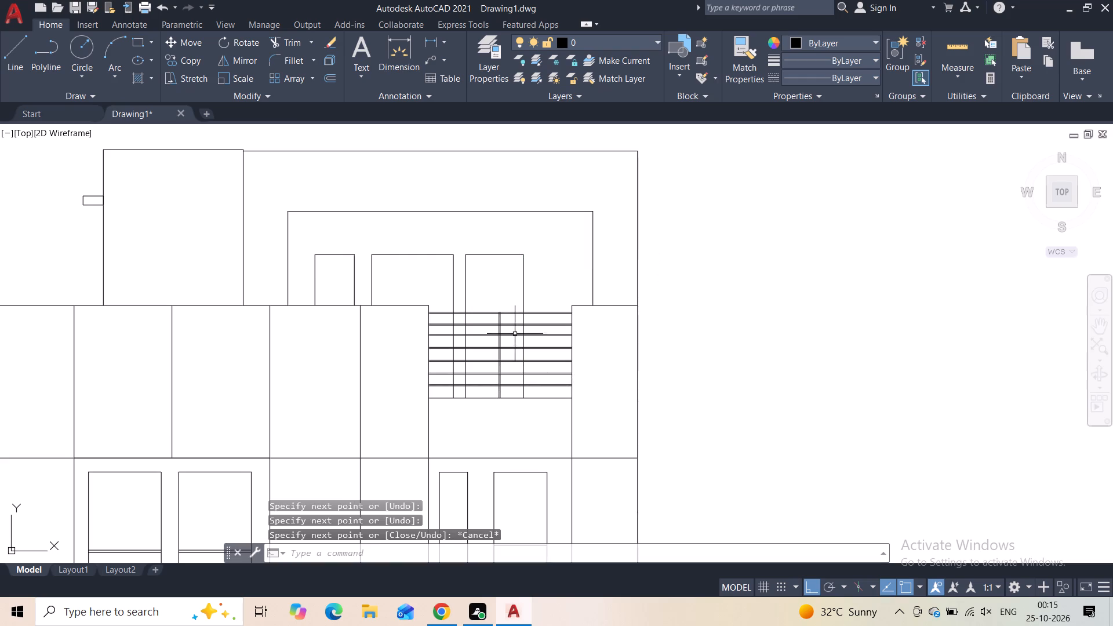
# Draw a fourth, narrower outline near the opening's right side, about 10'-1" high from the slatted railing's bottom line to the same top level.
pyautogui.press('space')
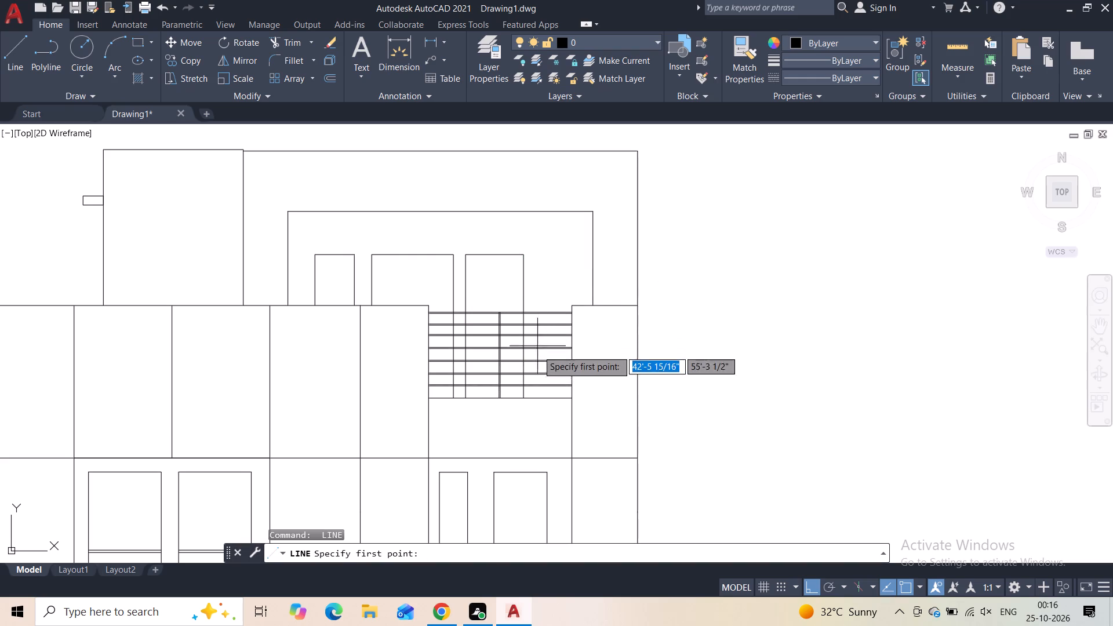
pyautogui.click(536, 396)
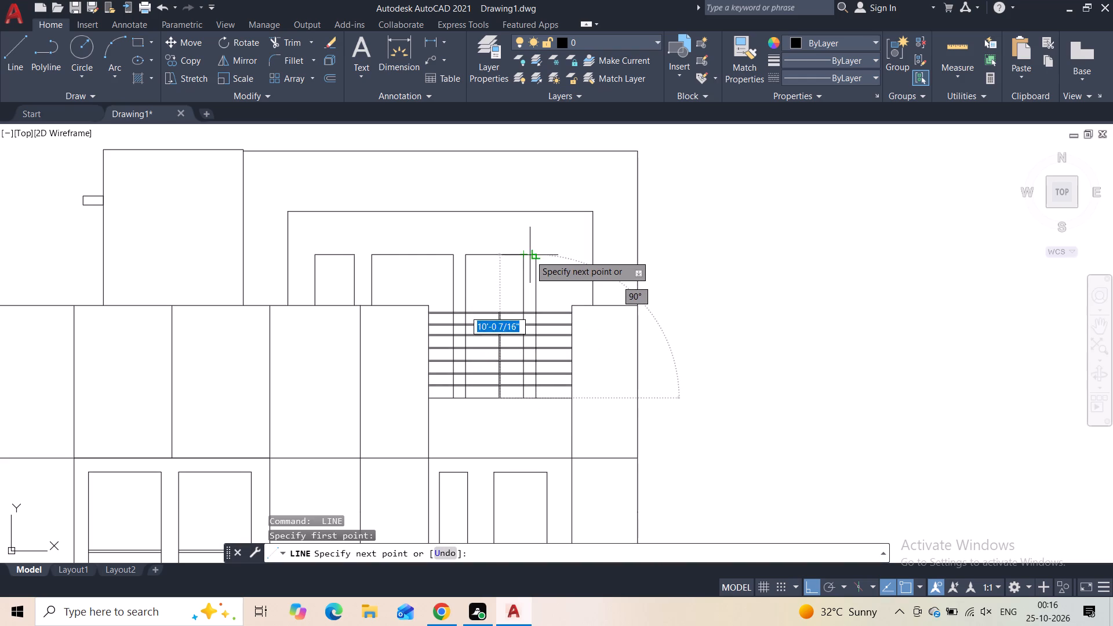
pyautogui.click(531, 254)
pyautogui.click(569, 260)
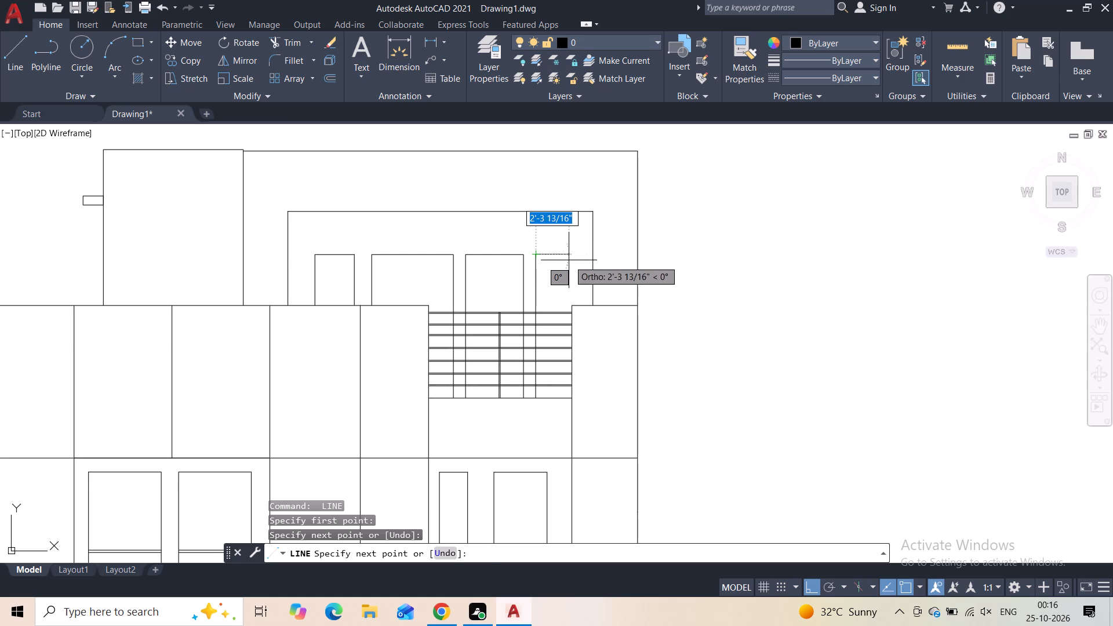
pyautogui.click(565, 395)
pyautogui.press('Escape')
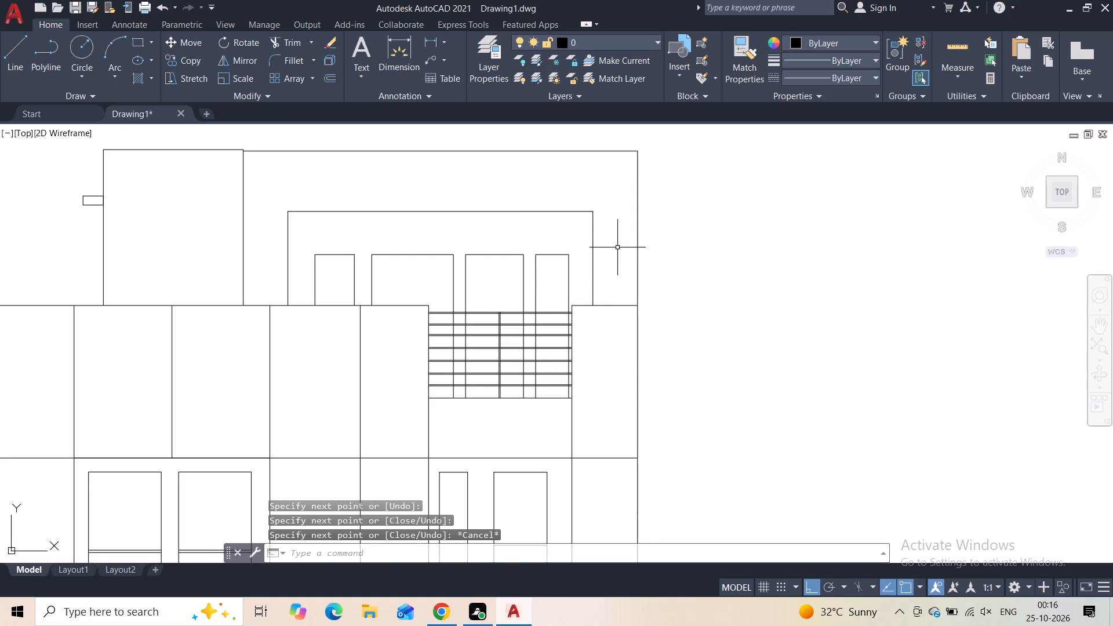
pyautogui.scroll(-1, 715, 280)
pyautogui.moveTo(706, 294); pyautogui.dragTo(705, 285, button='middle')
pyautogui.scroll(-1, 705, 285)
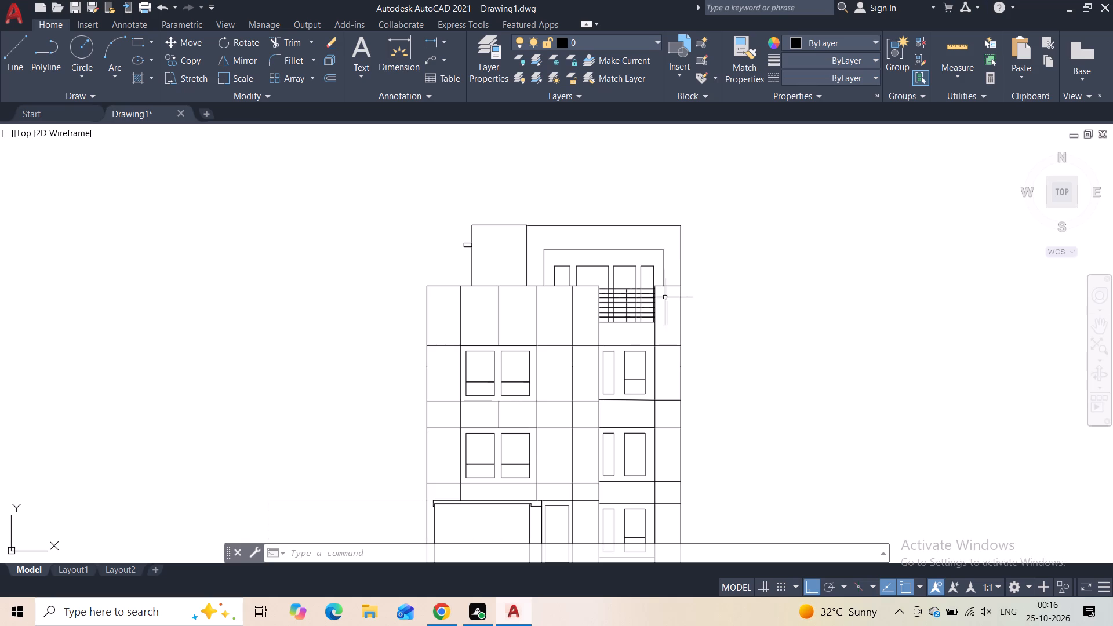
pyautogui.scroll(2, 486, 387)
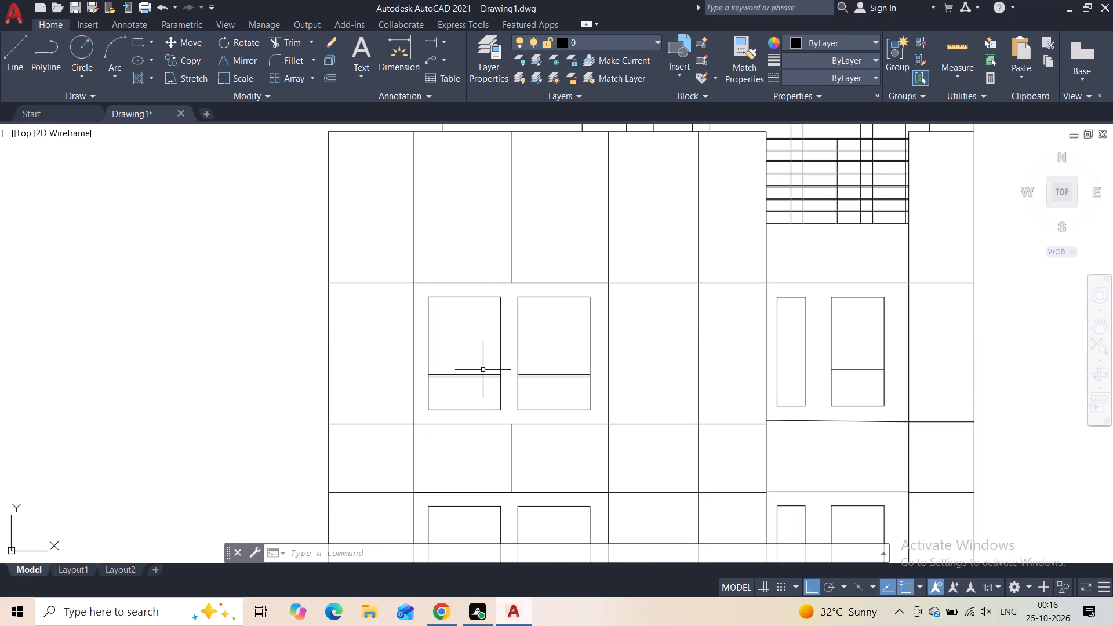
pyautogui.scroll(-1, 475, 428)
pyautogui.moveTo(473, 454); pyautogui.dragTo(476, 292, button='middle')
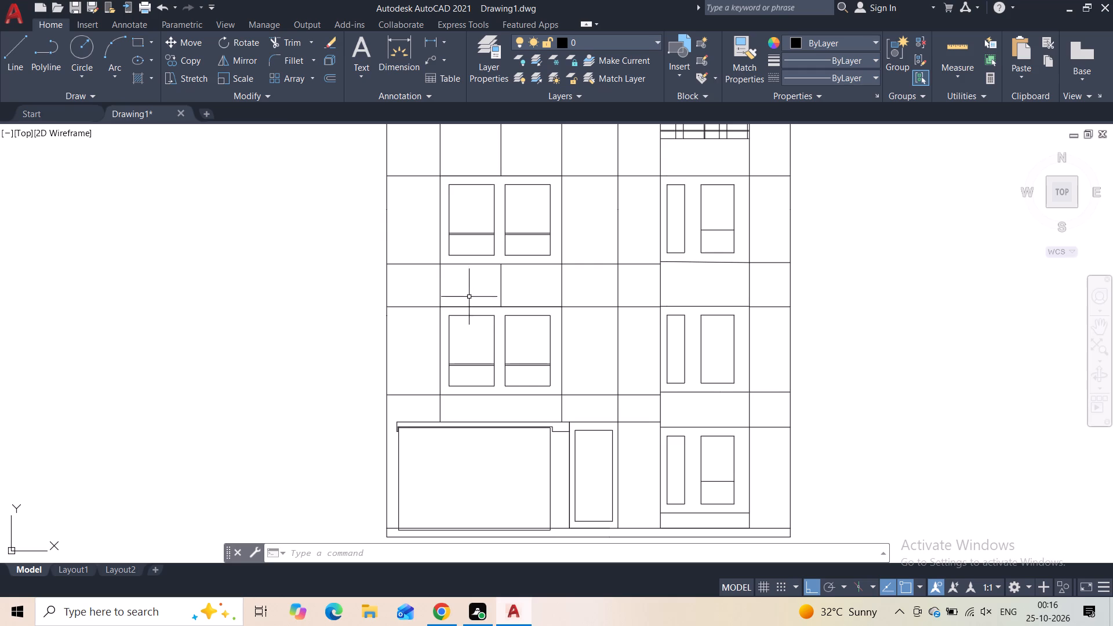
# Erase the paired horizontal sill lines inside both windows of the framed bay's third-level window pair.
pyautogui.moveTo(467, 284); pyautogui.dragTo(459, 311, button='middle')
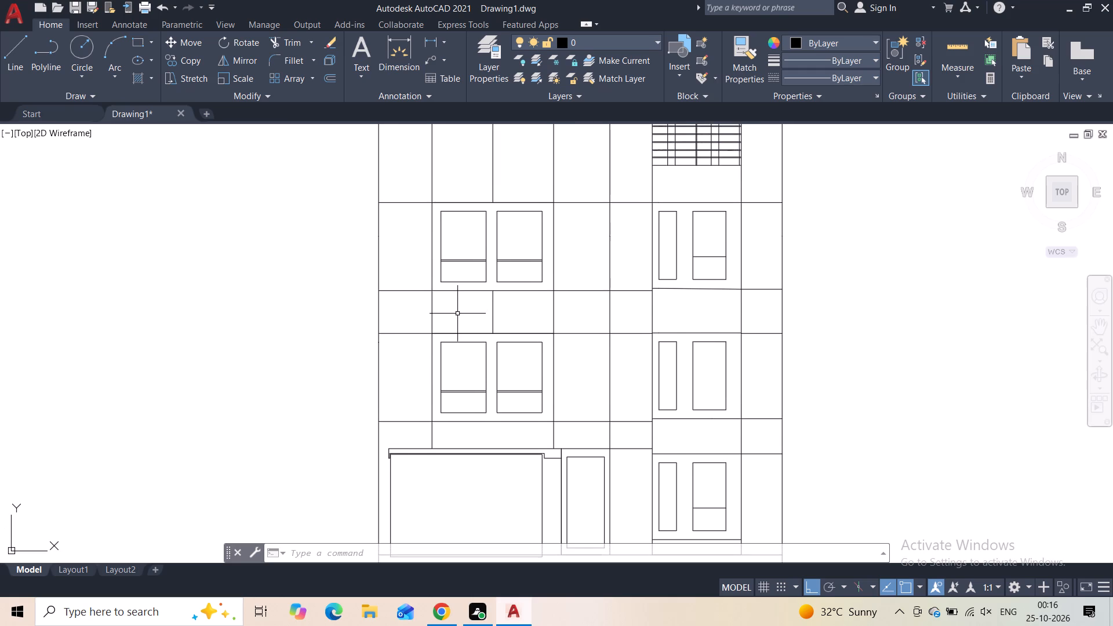
pyautogui.moveTo(463, 246); pyautogui.dragTo(459, 261, button='middle')
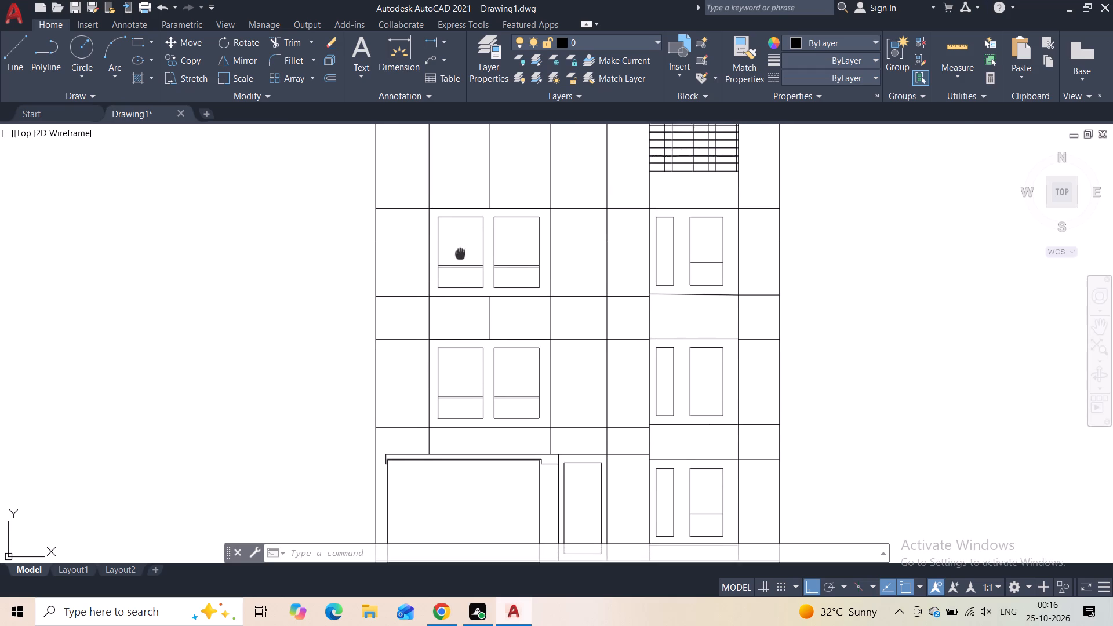
pyautogui.moveTo(459, 261); pyautogui.dragTo(457, 272, button='middle')
pyautogui.scroll(1, 457, 272)
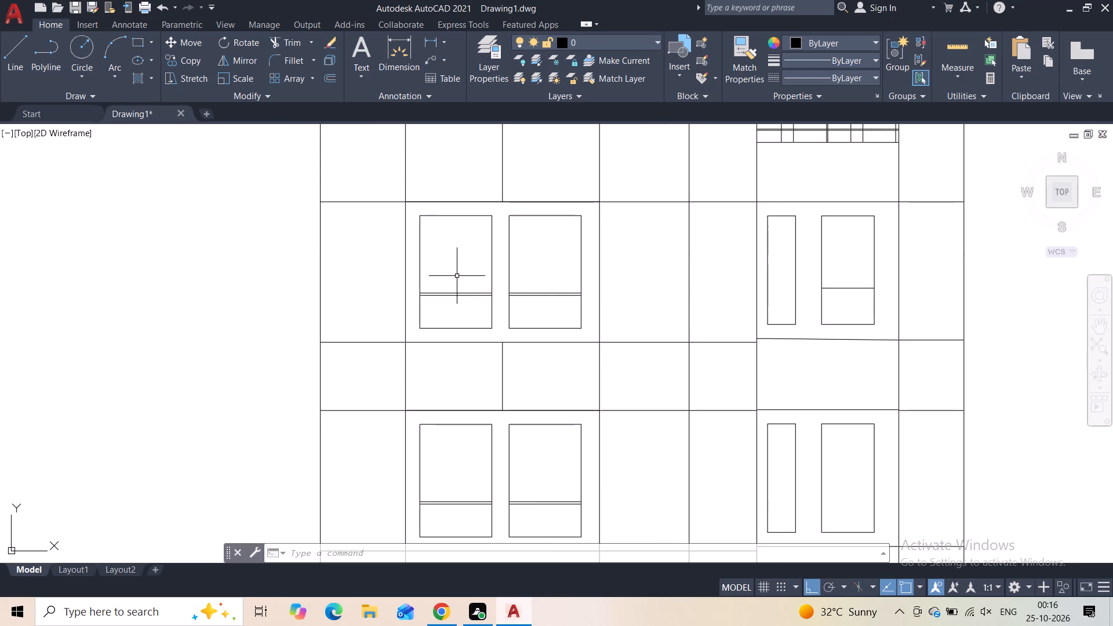
pyautogui.click(457, 277)
pyautogui.click(460, 303)
pyautogui.click(465, 295)
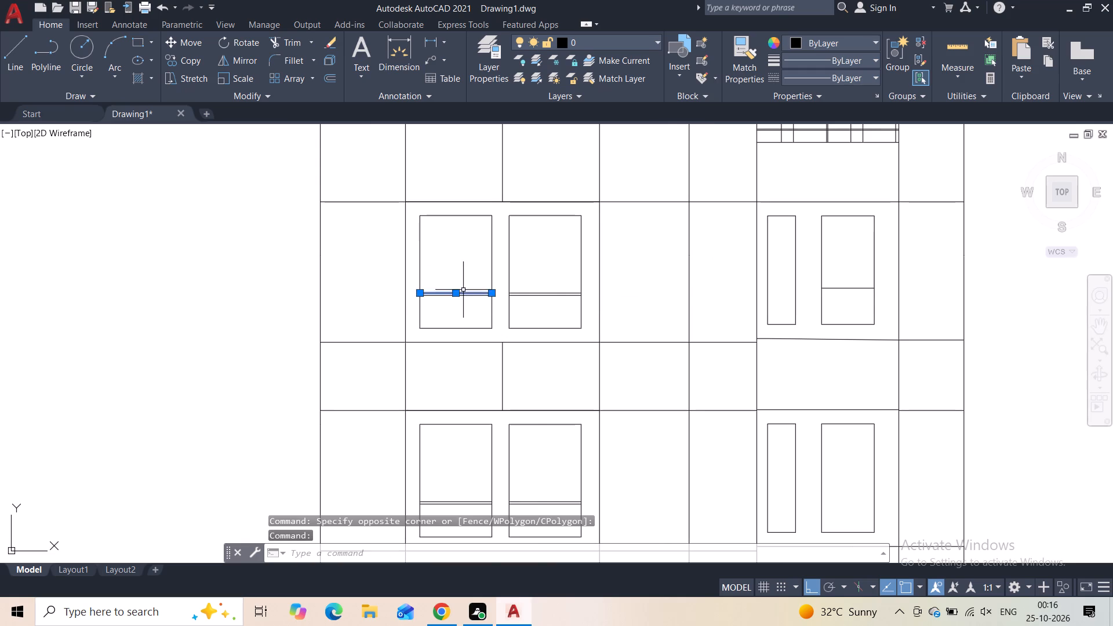
pyautogui.scroll(2, 463, 290)
pyautogui.click(464, 290)
pyautogui.click(452, 326)
pyautogui.press('Delete')
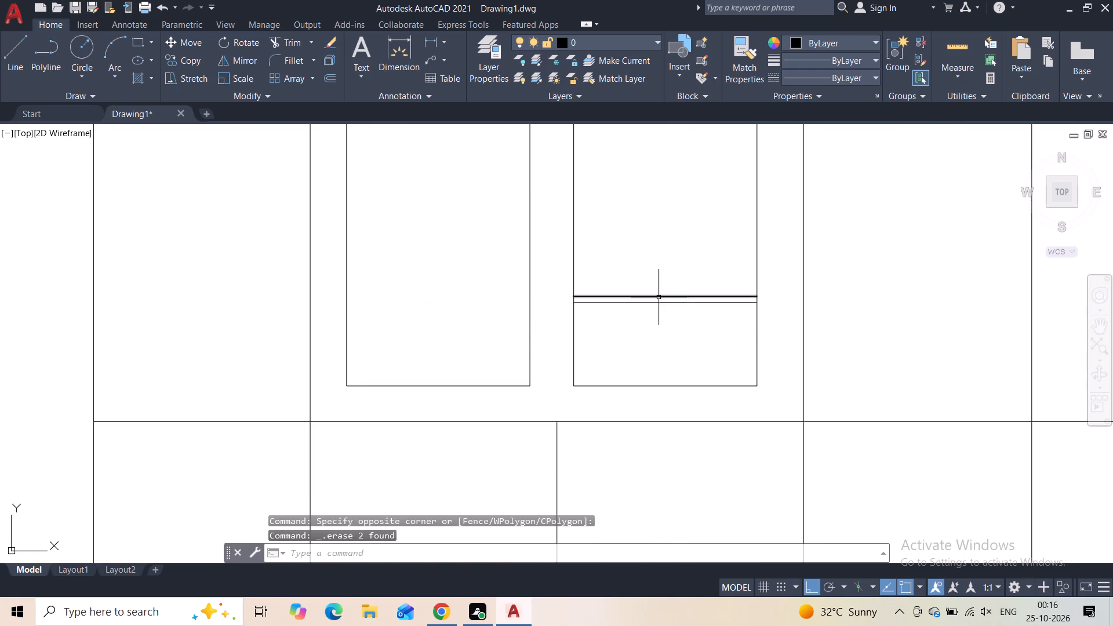
pyautogui.click(670, 287)
pyautogui.click(636, 343)
pyautogui.press('Delete')
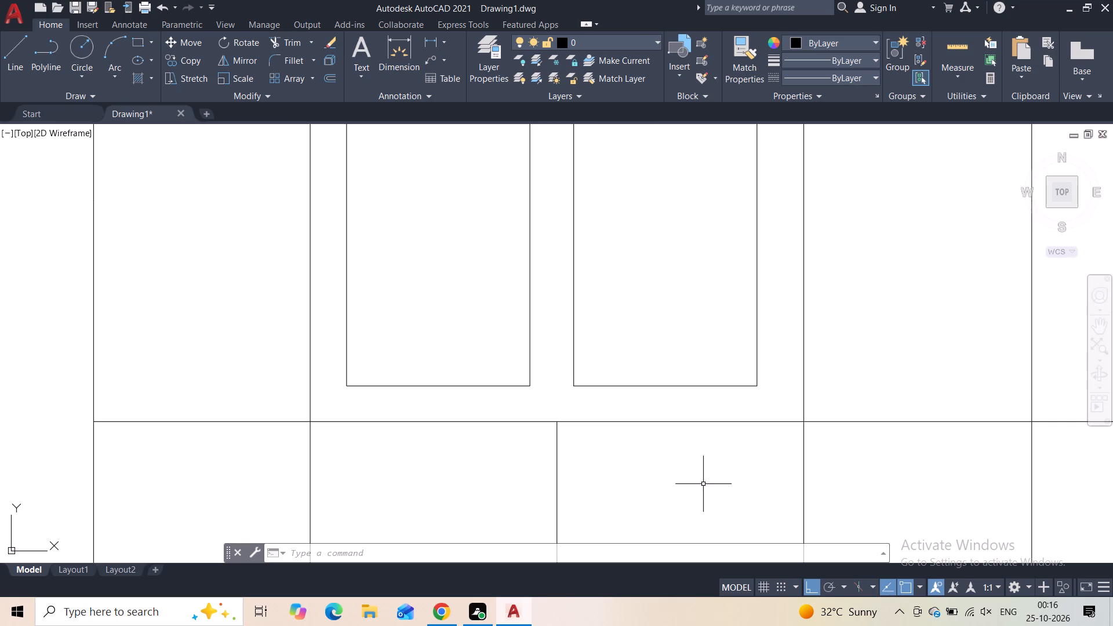
pyautogui.moveTo(640, 333); pyautogui.dragTo(620, 420, button='middle')
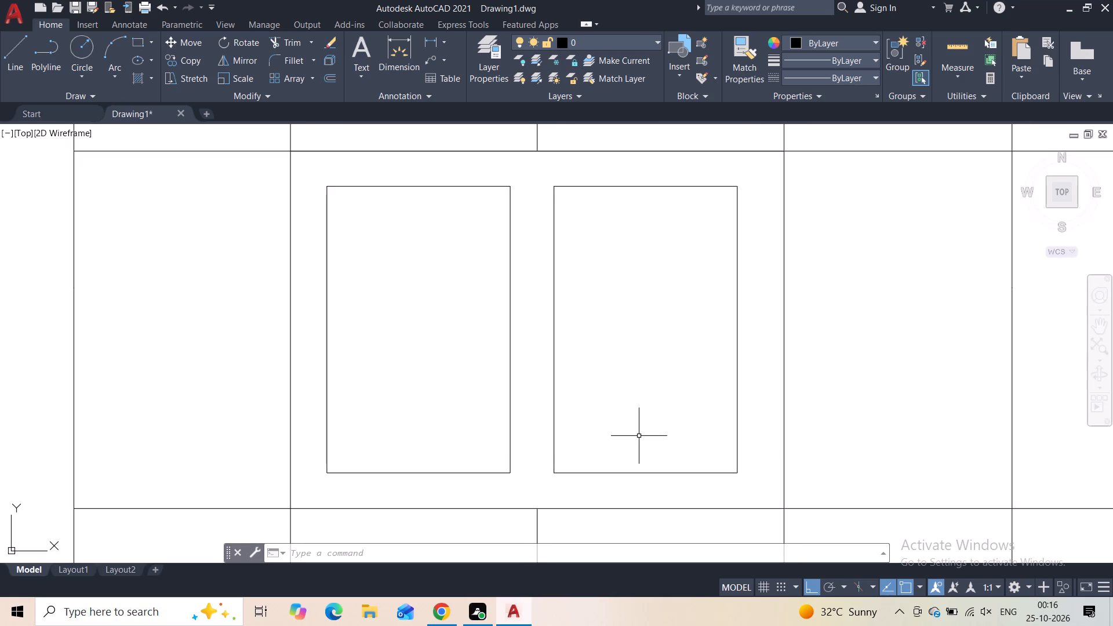
pyautogui.press('Escape')
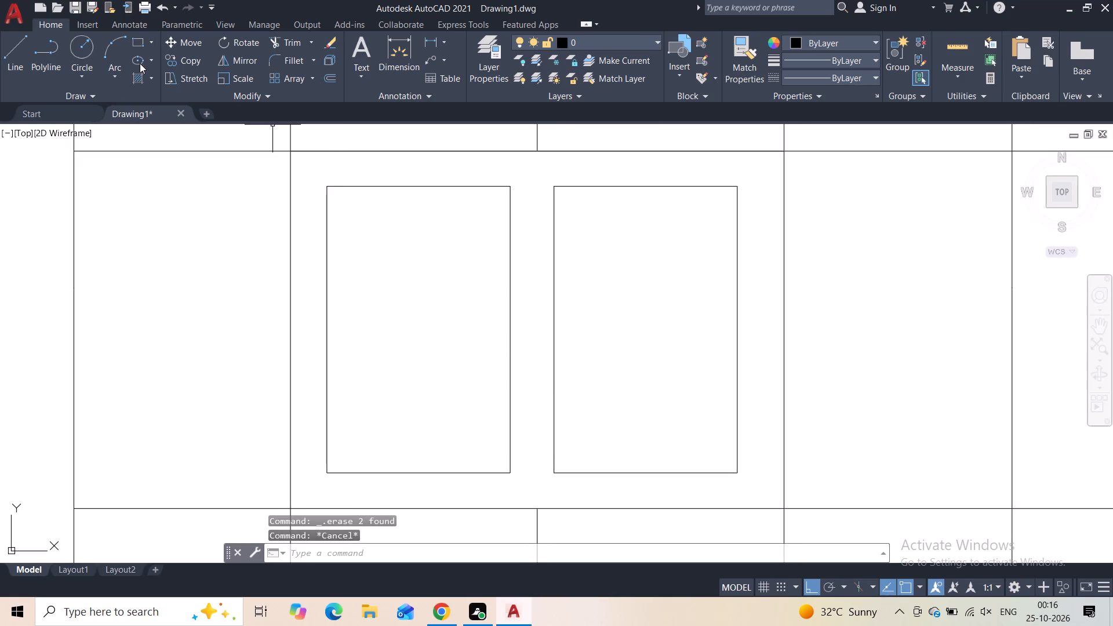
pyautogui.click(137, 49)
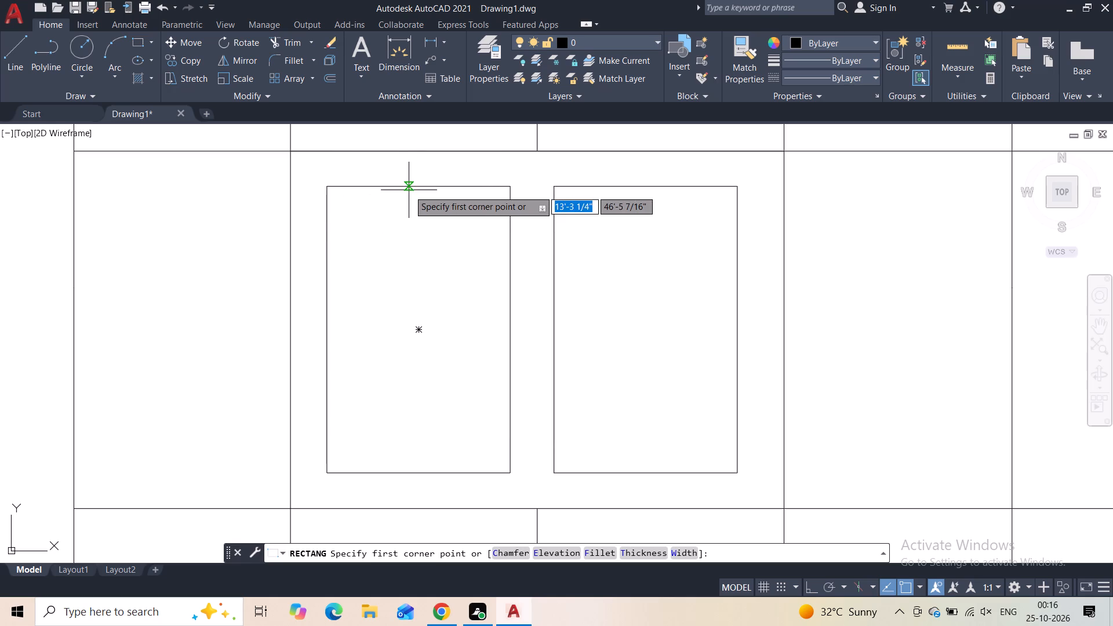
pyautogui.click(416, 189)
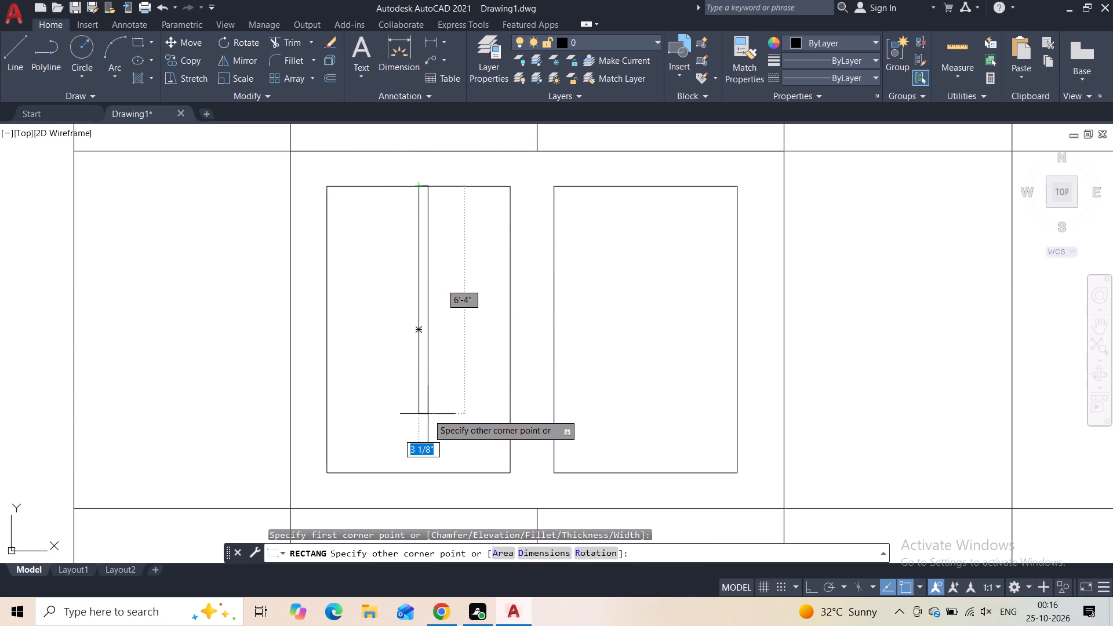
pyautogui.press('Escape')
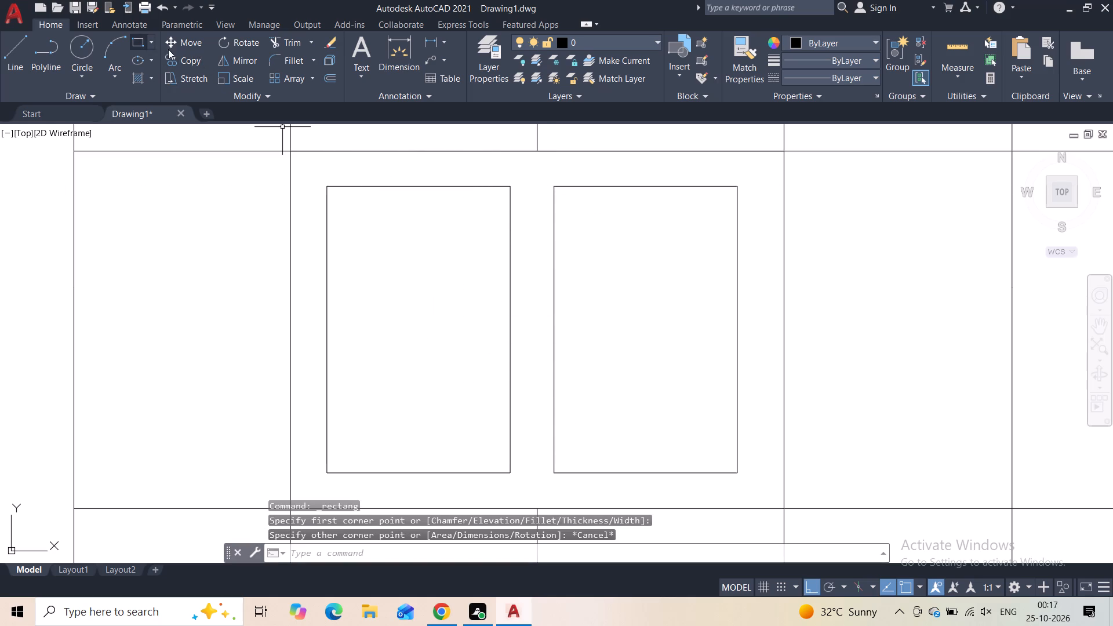
# Draw a vertical centre line in each of the two windows, from the top edge's midpoint to the bottom edge.
pyautogui.click(23, 55)
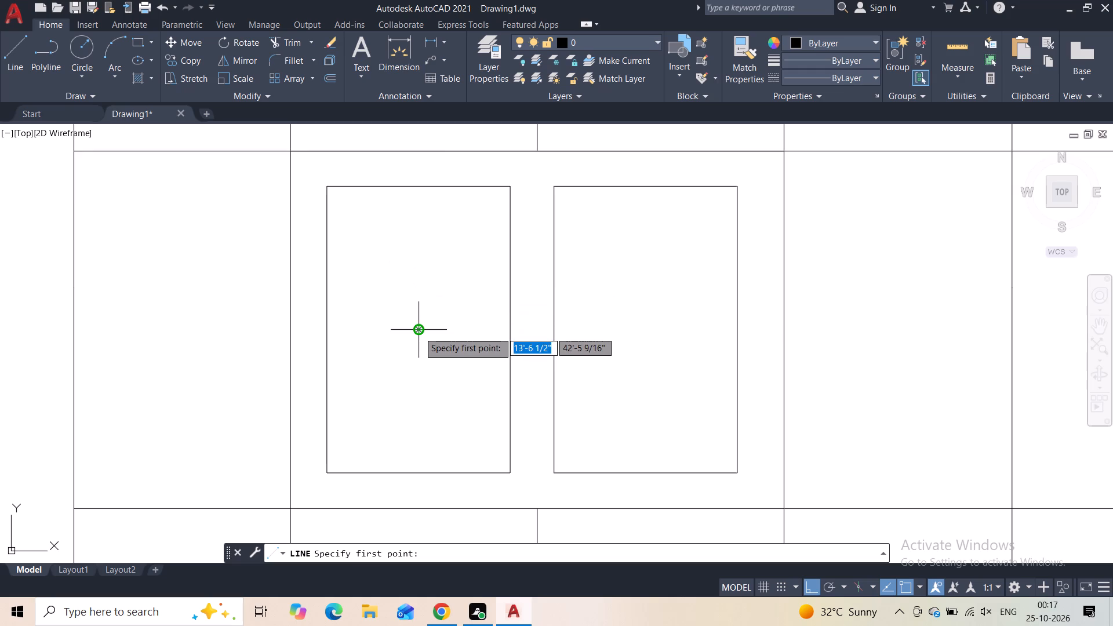
pyautogui.click(423, 188)
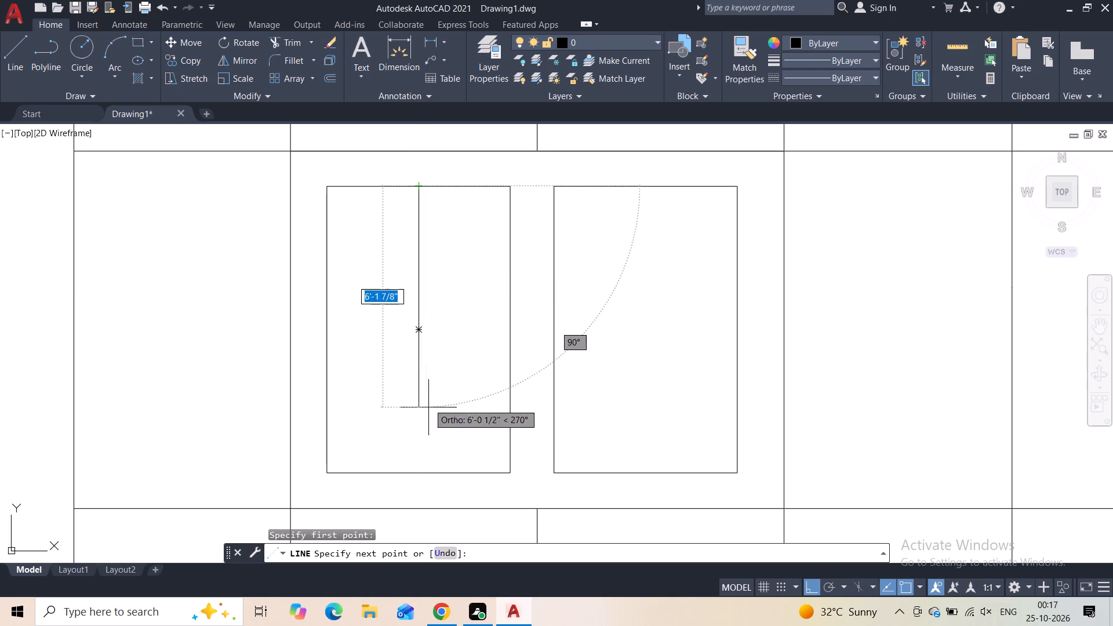
pyautogui.click(421, 469)
pyautogui.press('Escape')
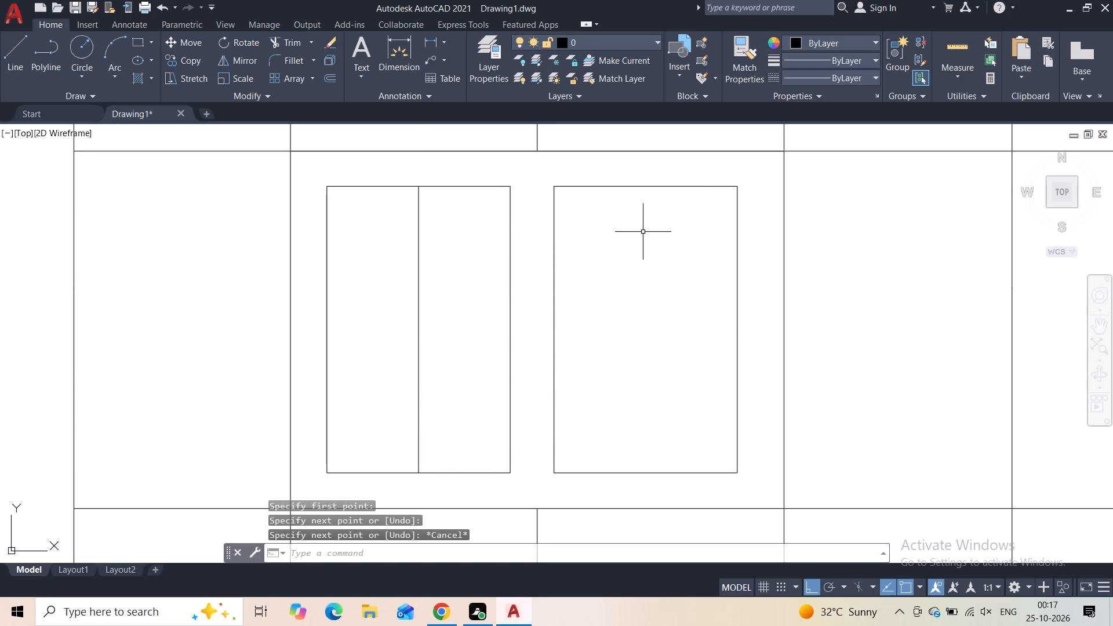
pyautogui.press('space')
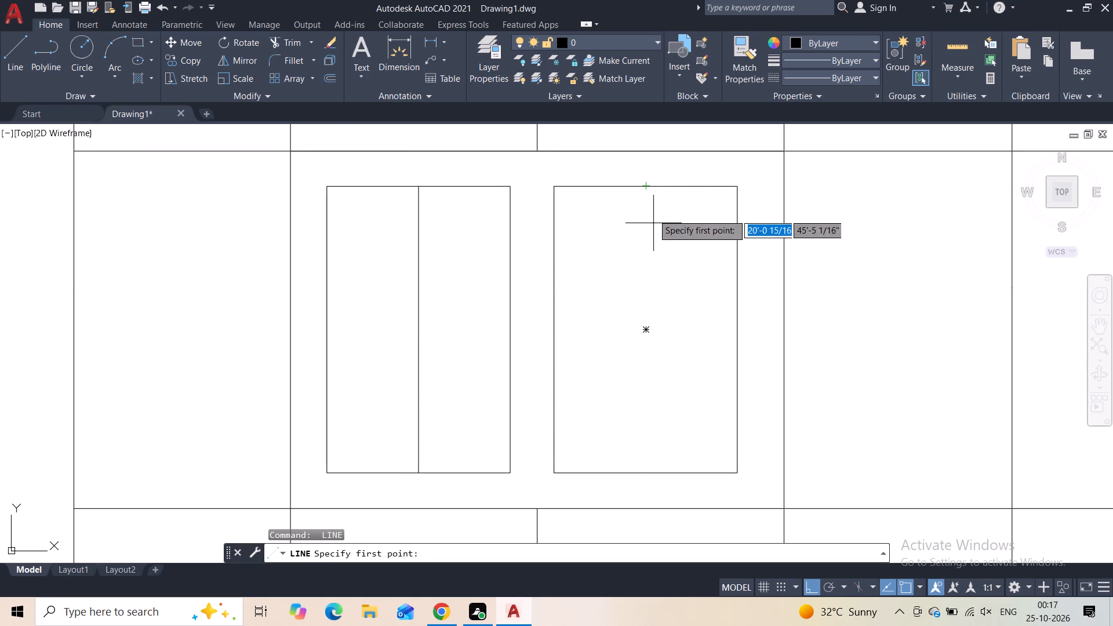
pyautogui.click(649, 192)
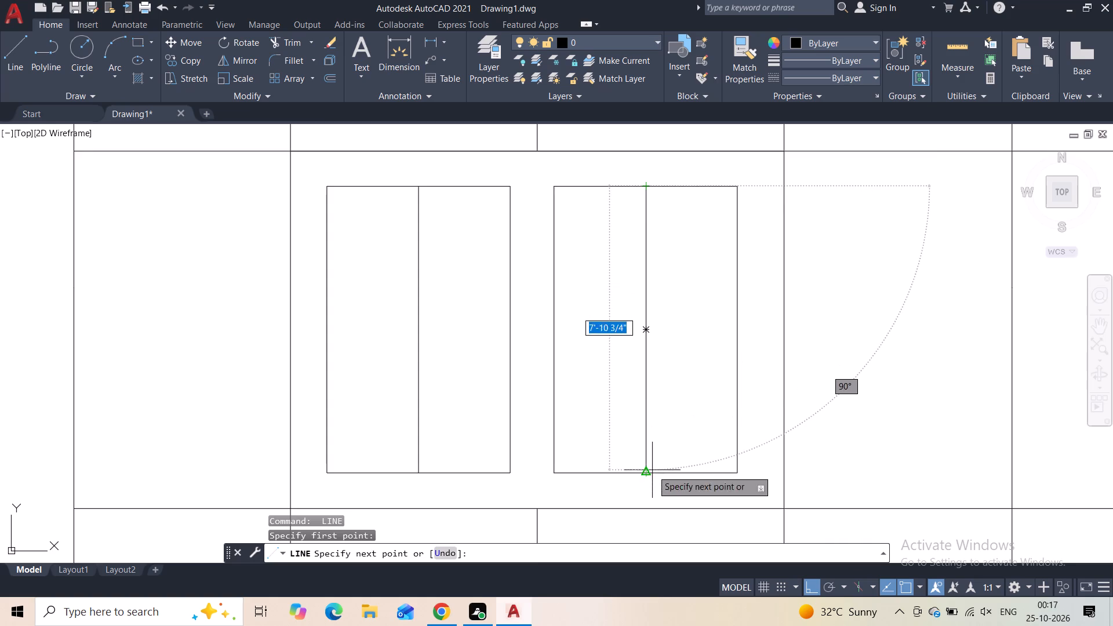
pyautogui.click(652, 470)
pyautogui.press('Escape')
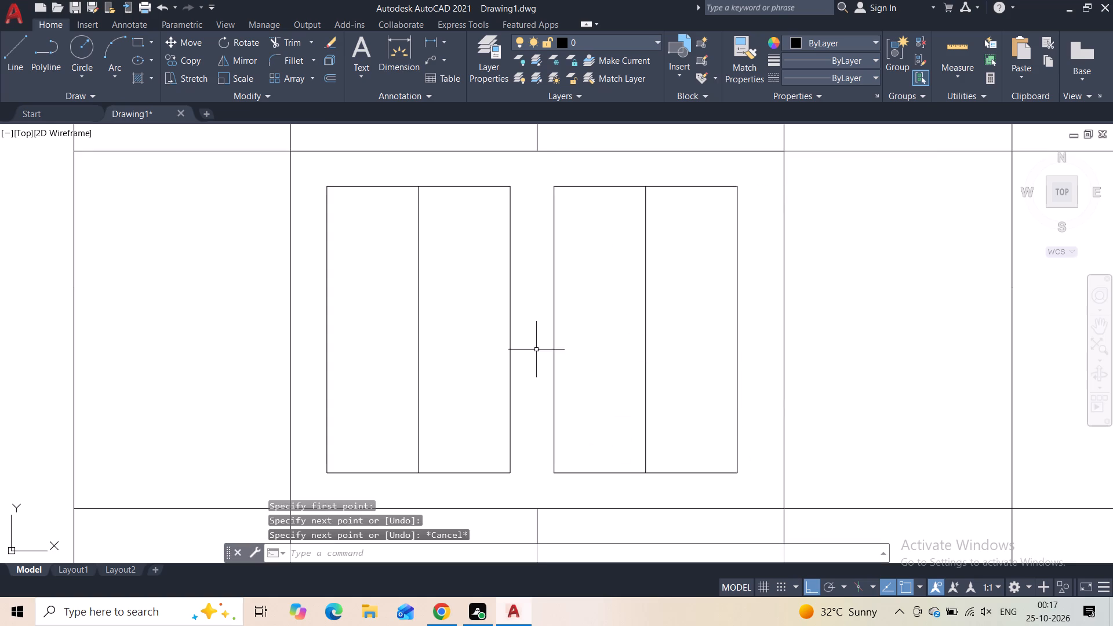
# Offset the left window's vertical centre line 1.5" to both sides.
pyautogui.click(449, 301)
pyautogui.click(394, 339)
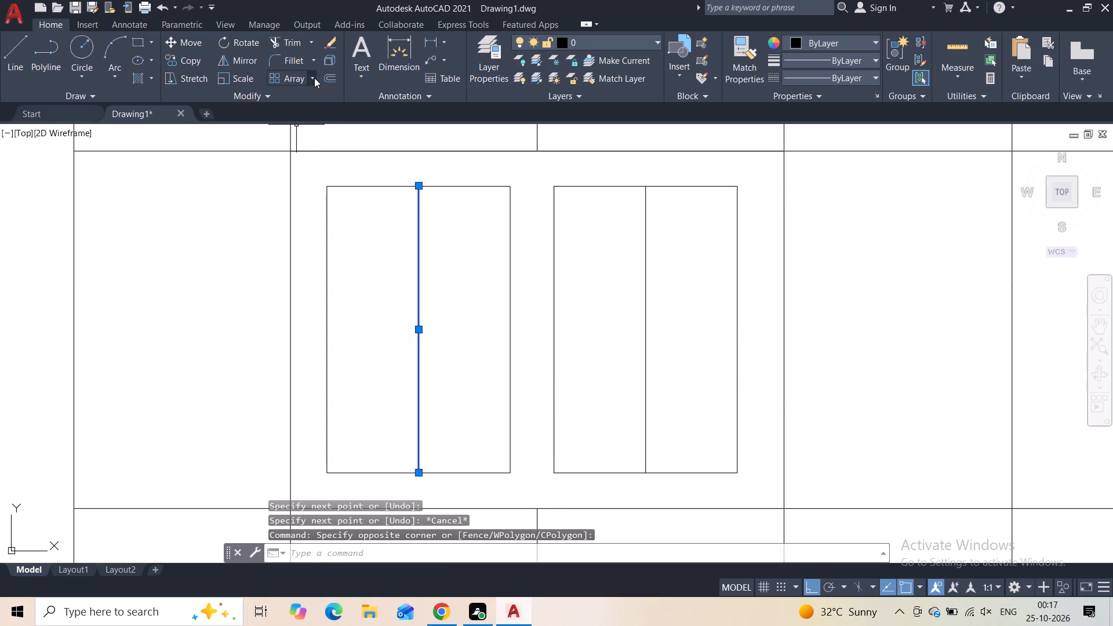
pyautogui.click(332, 75)
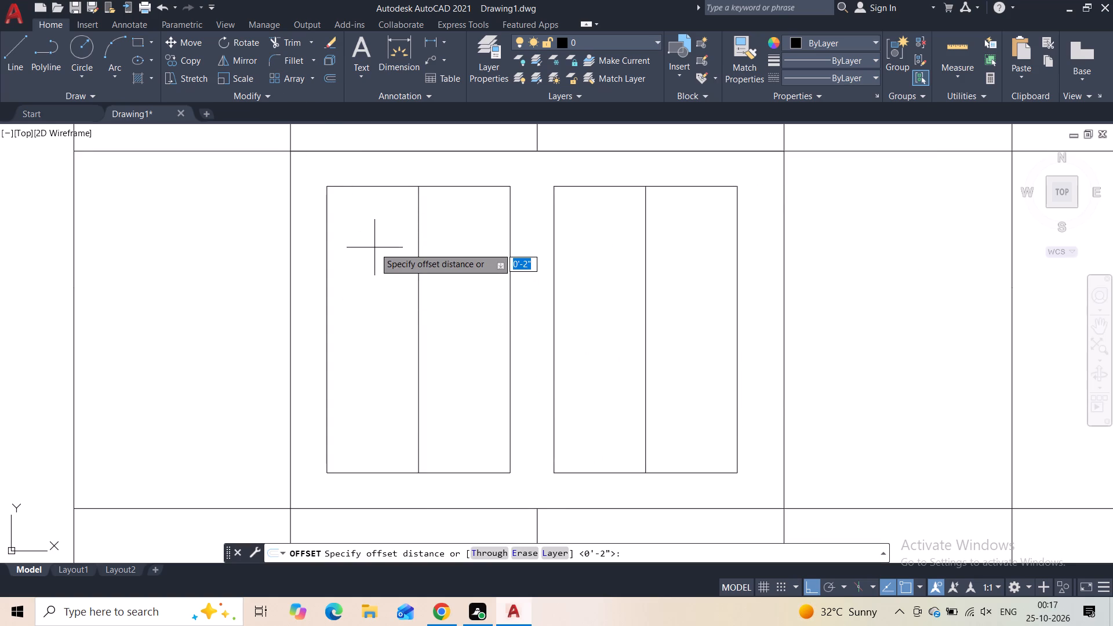
pyautogui.write('1.5"')
pyautogui.press('Return')
pyautogui.click(373, 246)
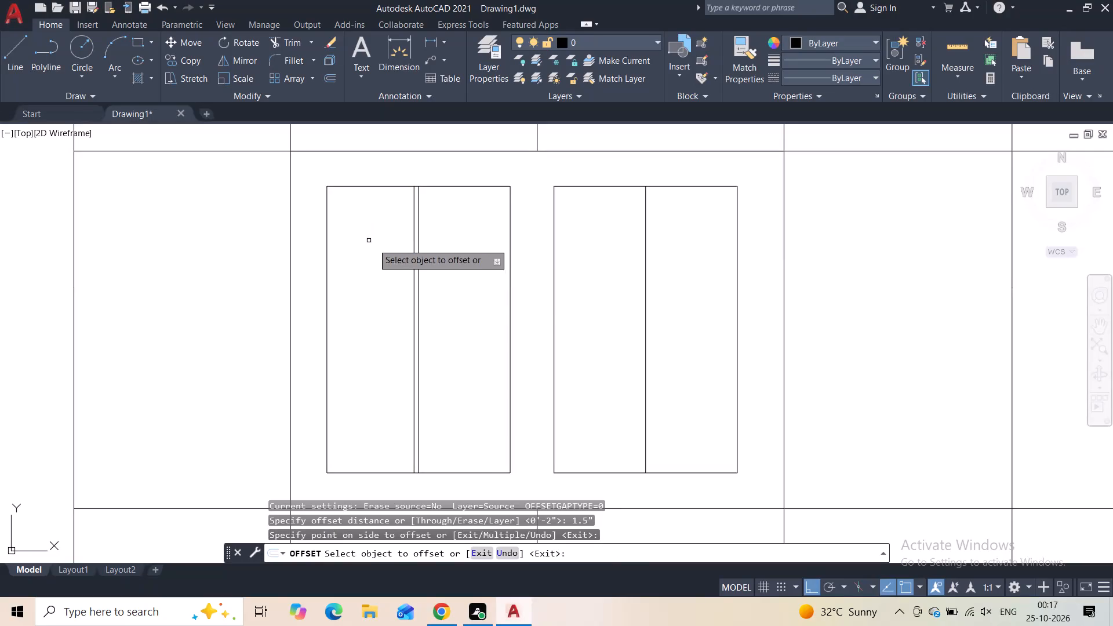
pyautogui.click(419, 303)
pyautogui.click(438, 309)
pyautogui.press('Escape')
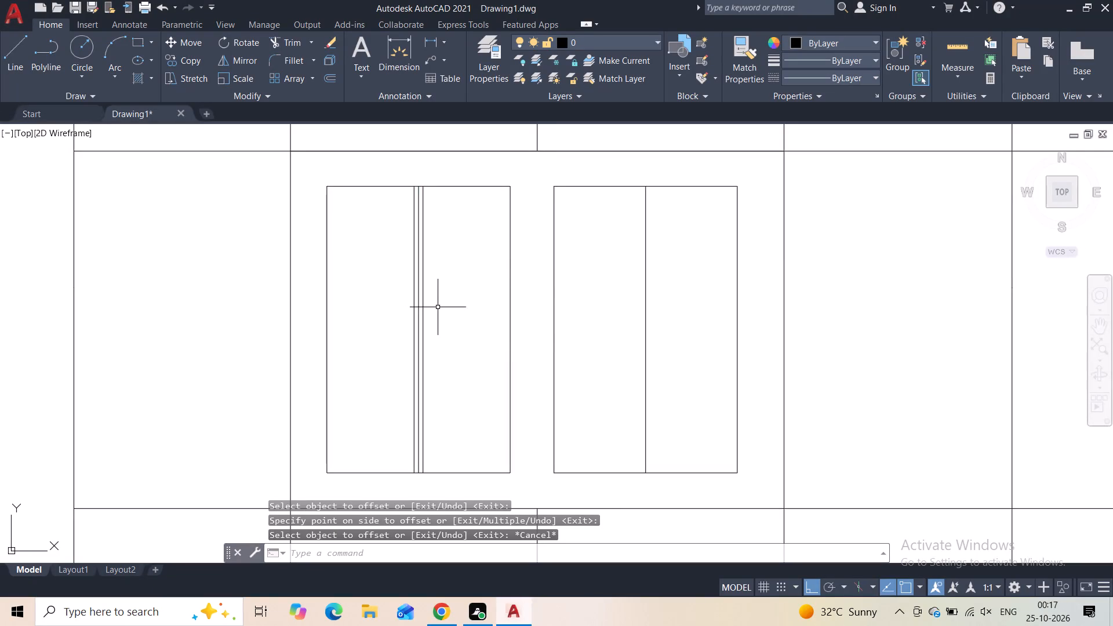
# Offset the right window's vertical centre line 1.5" to both sides.
pyautogui.press('space')
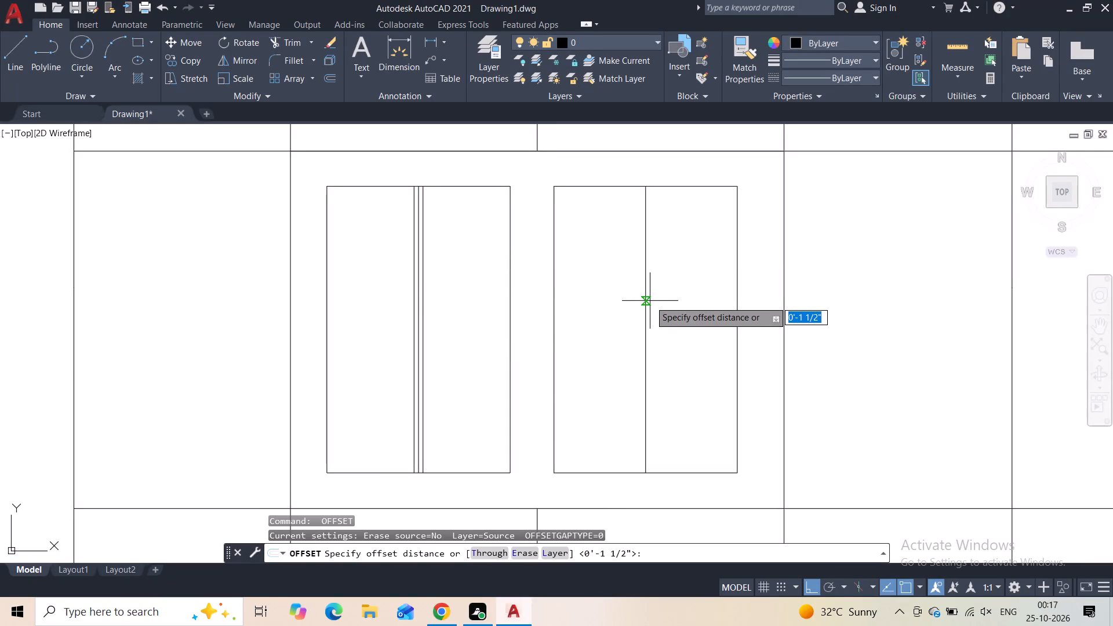
pyautogui.write('1.5"')
pyautogui.press('Return')
pyautogui.click(645, 305)
pyautogui.click(674, 318)
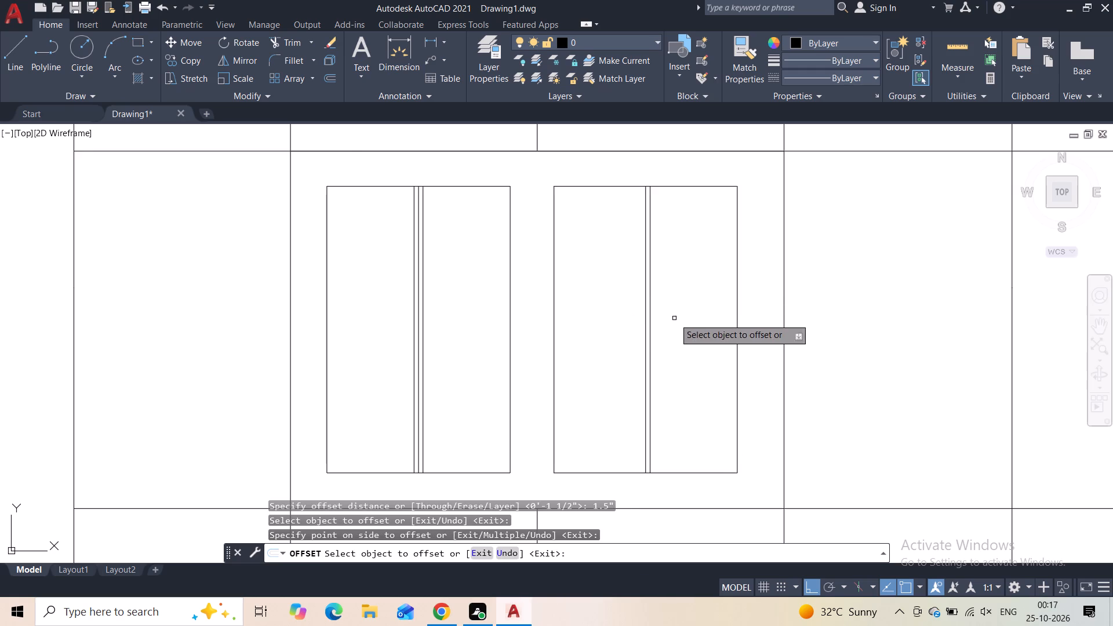
pyautogui.click(645, 331)
pyautogui.click(619, 334)
pyautogui.press('Escape')
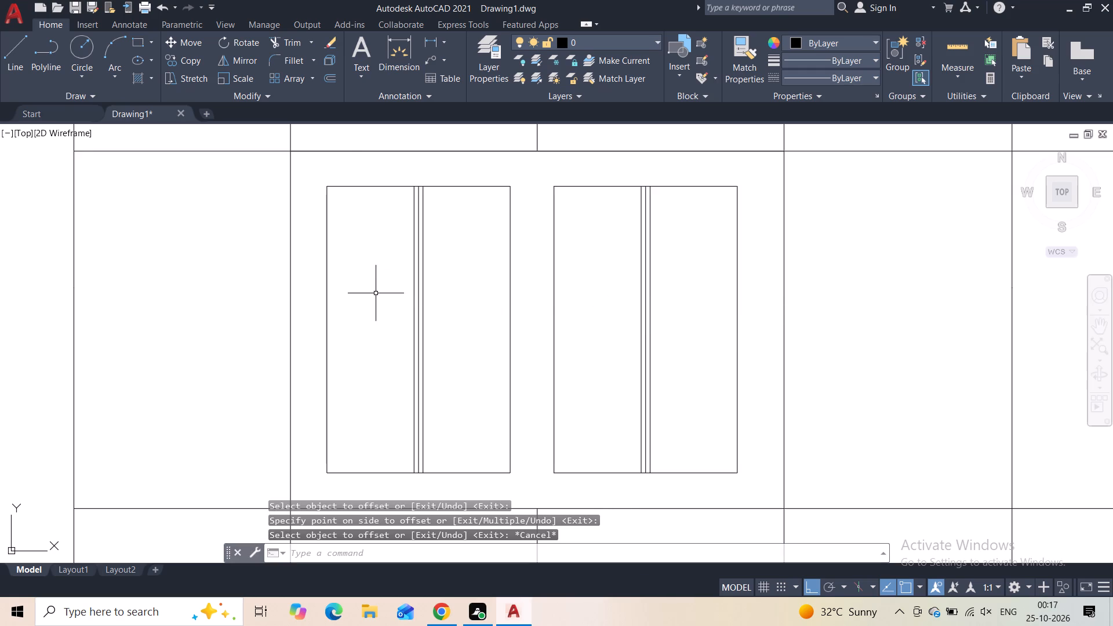
# Erase the original centre line between the offset lines in both windows.
pyautogui.click(419, 294)
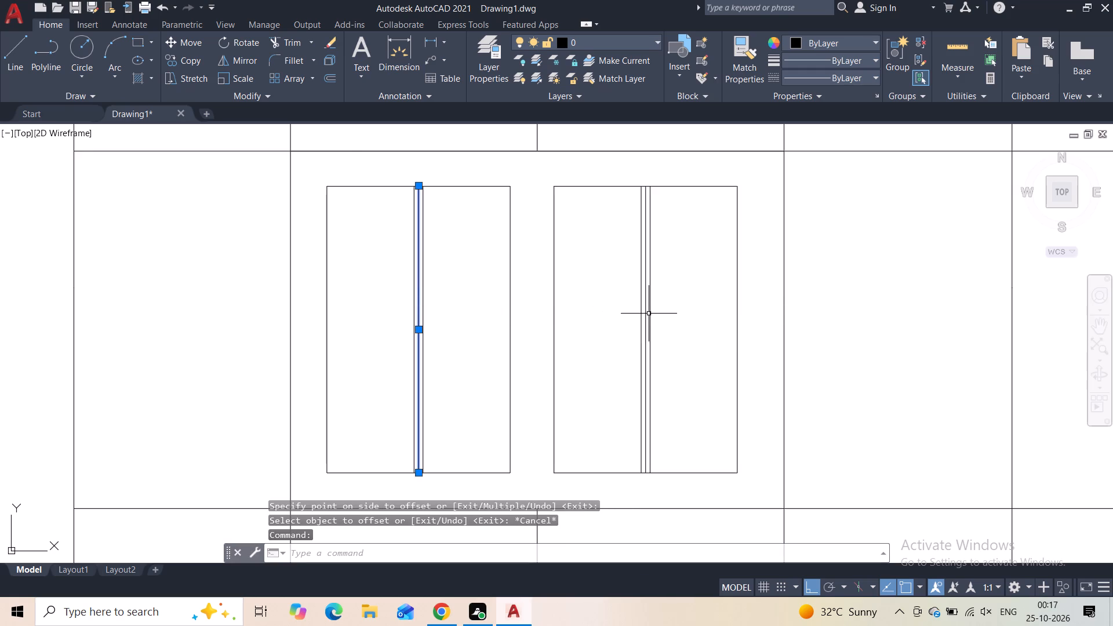
pyautogui.click(646, 318)
pyautogui.press('Delete')
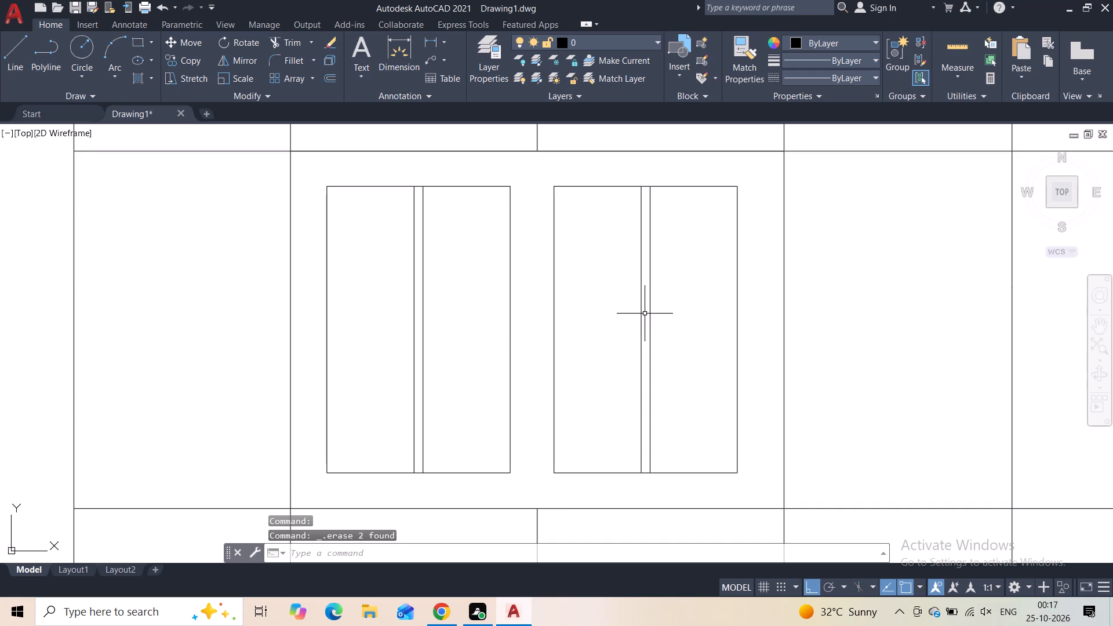
# With Ortho off, draw two diagonals in the left window's left pane, from the mullion's top to the left edge near mid-height to the mullion's bottom.
pyautogui.click(15, 58)
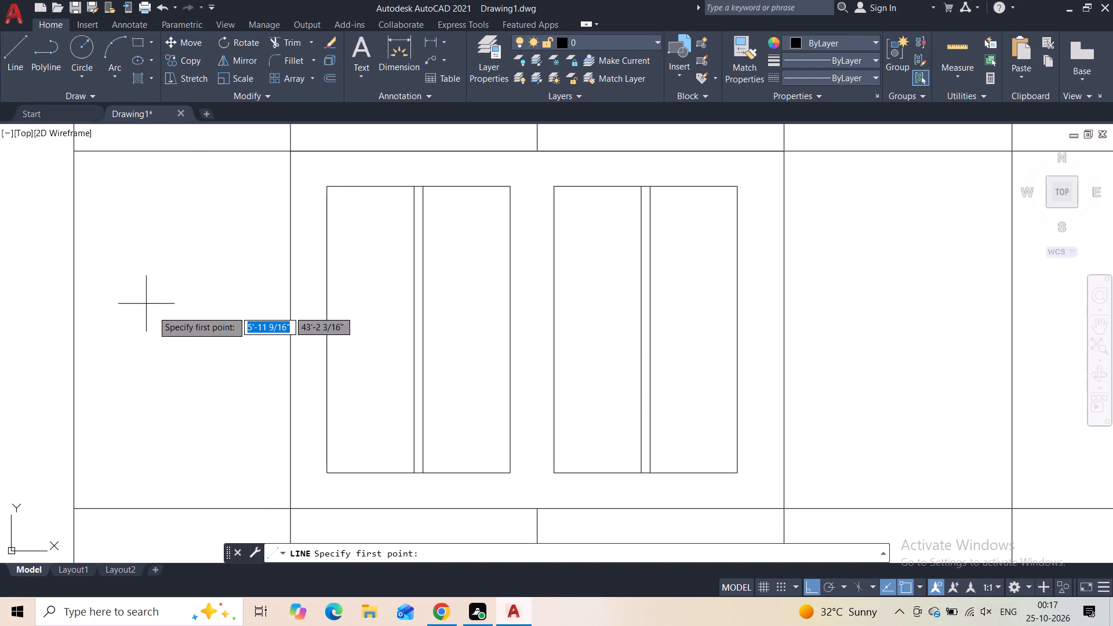
pyautogui.hotkey('ctrl', 'F8')
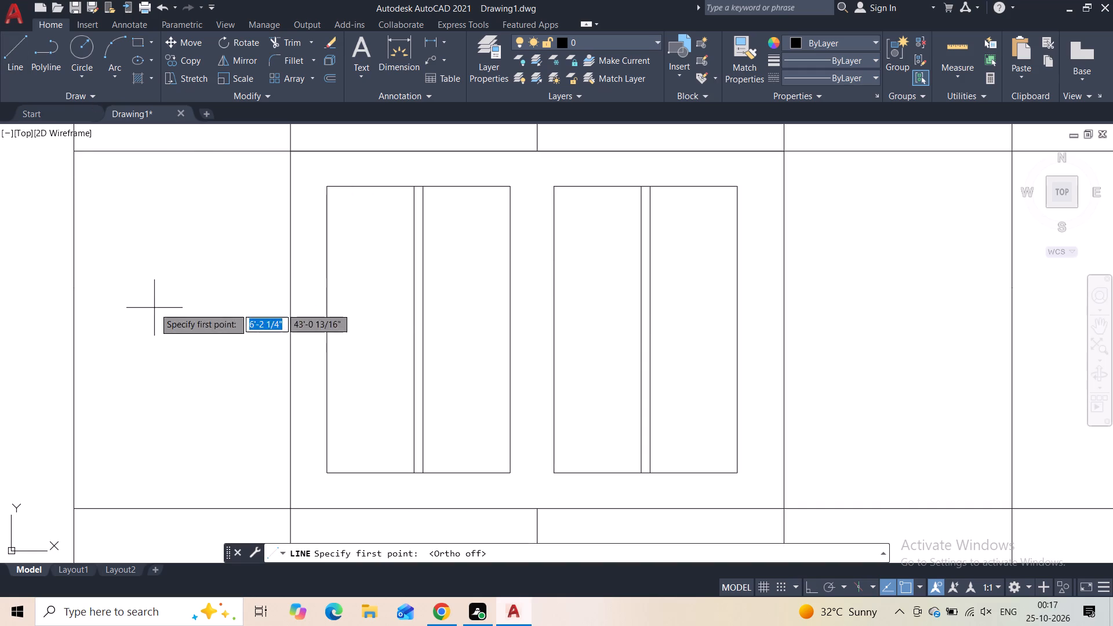
pyautogui.click(410, 192)
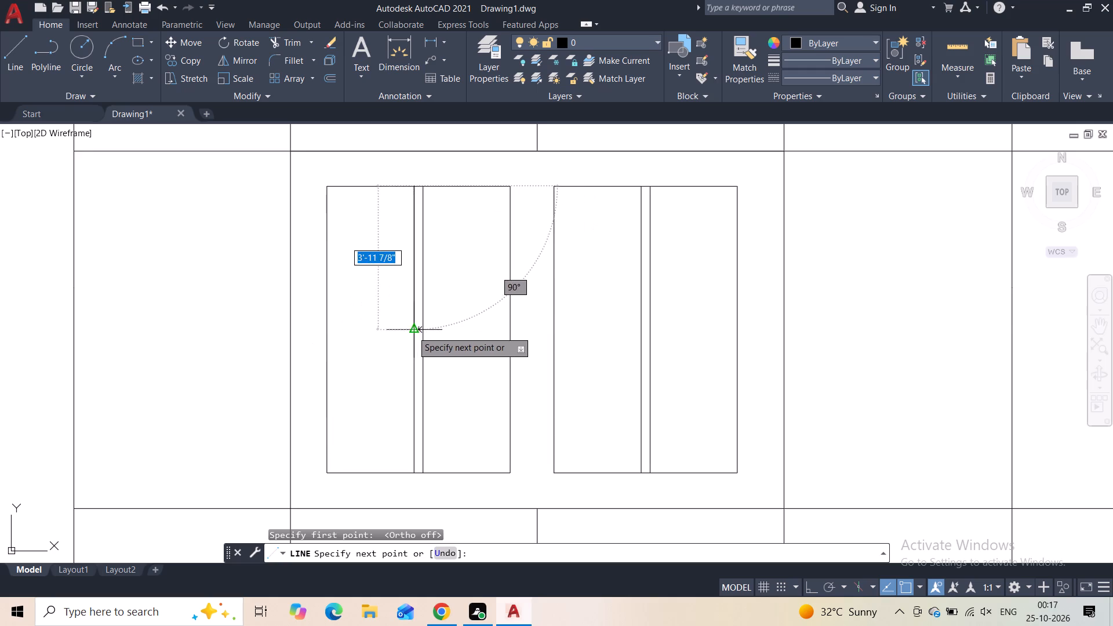
pyautogui.click(325, 340)
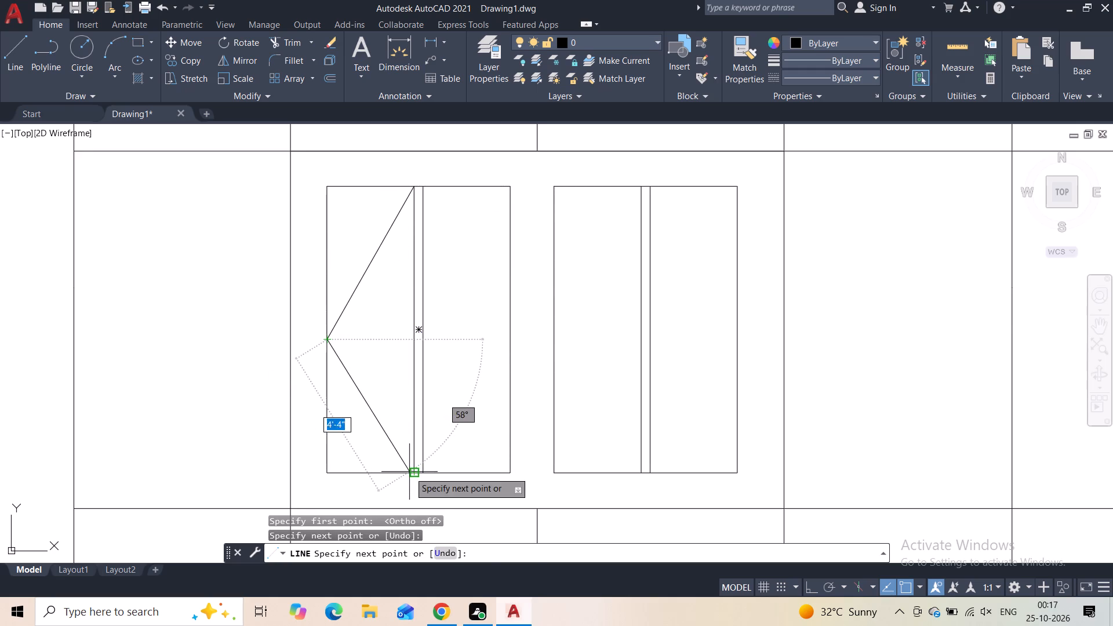
pyautogui.click(409, 472)
pyautogui.press('Escape')
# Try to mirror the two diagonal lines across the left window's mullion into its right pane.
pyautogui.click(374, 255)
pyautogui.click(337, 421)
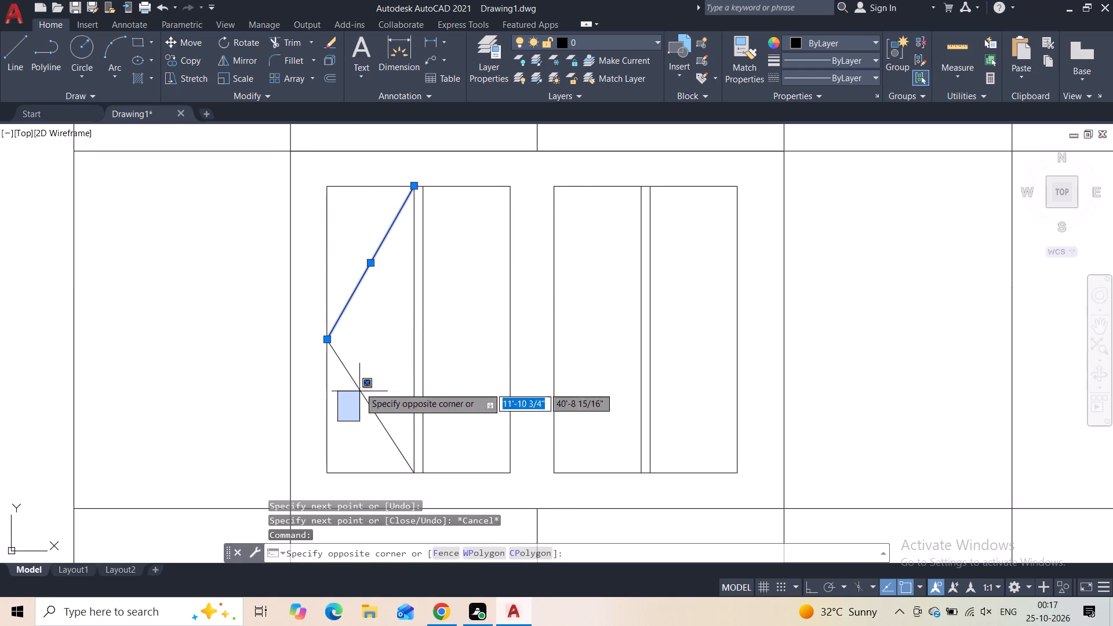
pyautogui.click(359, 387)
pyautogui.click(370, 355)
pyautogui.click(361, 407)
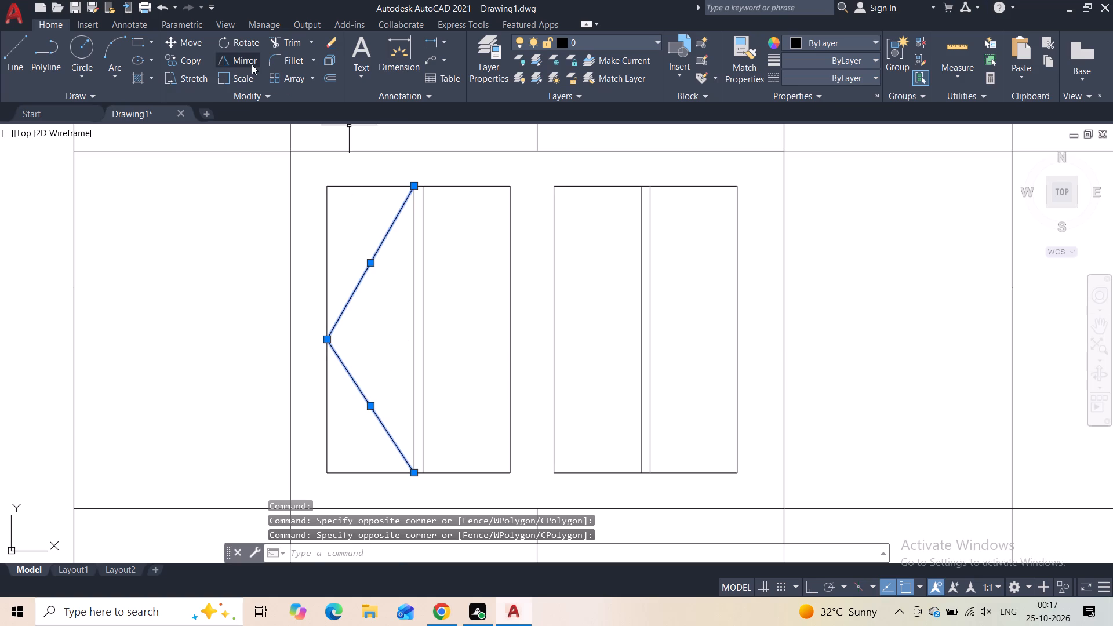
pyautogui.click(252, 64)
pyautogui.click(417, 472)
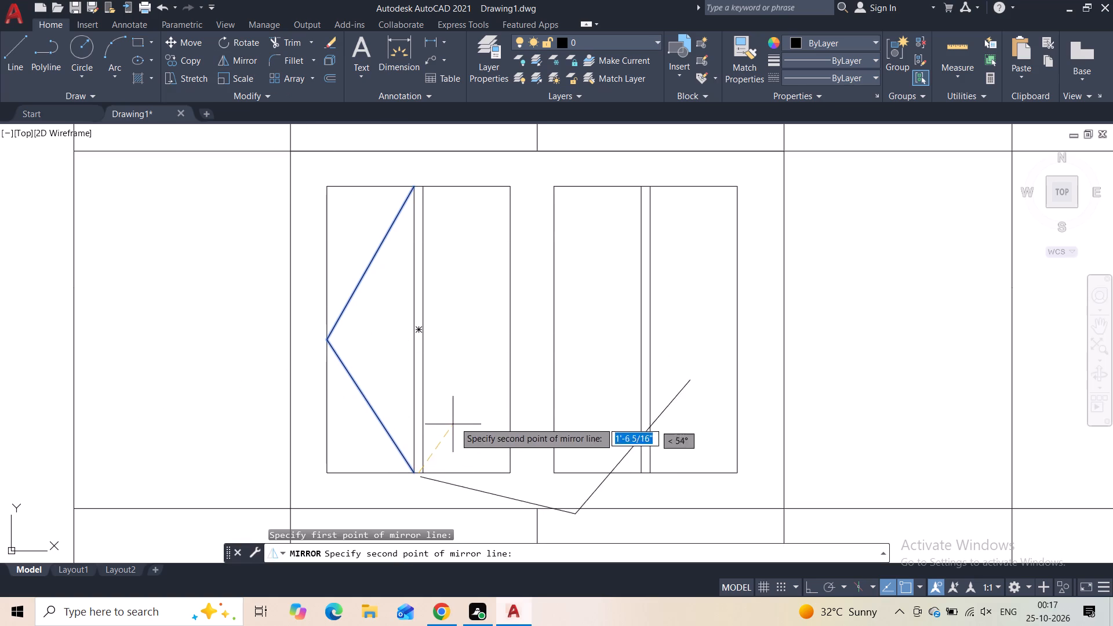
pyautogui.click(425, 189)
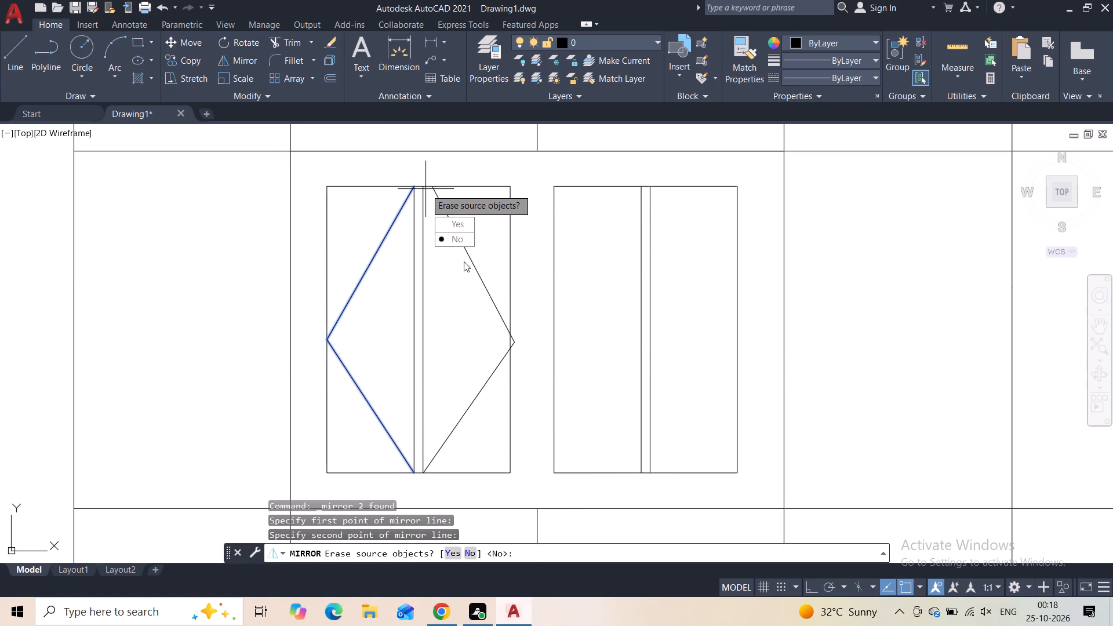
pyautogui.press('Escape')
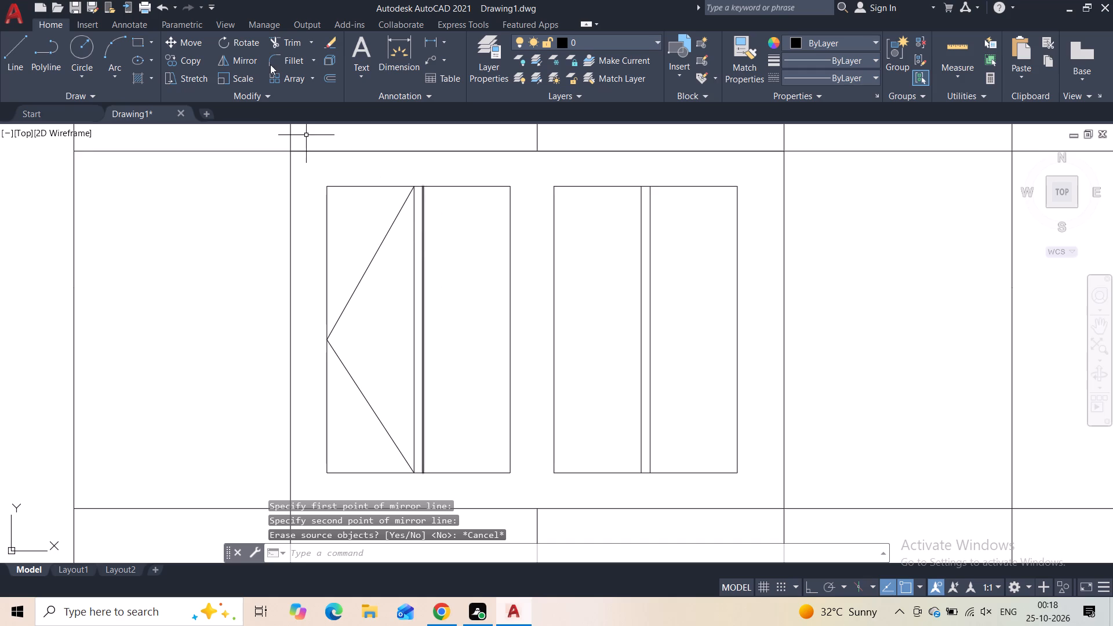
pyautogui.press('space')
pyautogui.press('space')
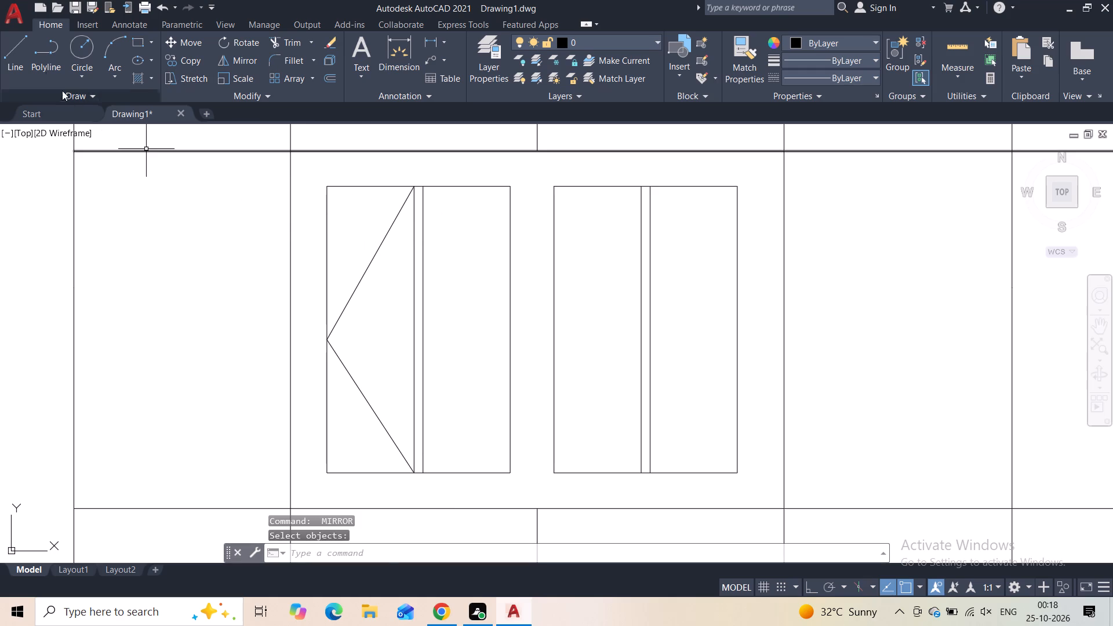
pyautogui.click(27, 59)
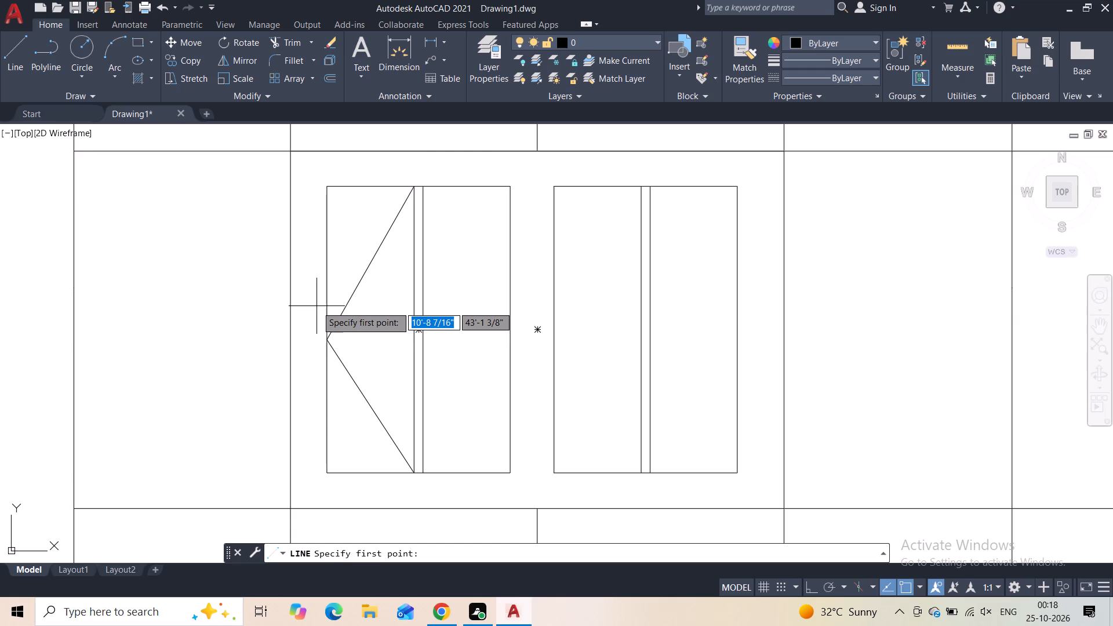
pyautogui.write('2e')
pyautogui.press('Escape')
# Draw two diagonals in the left window's right pane, from the mullion's top to the right edge's midpoint to the mullion's bottom.
pyautogui.press('space')
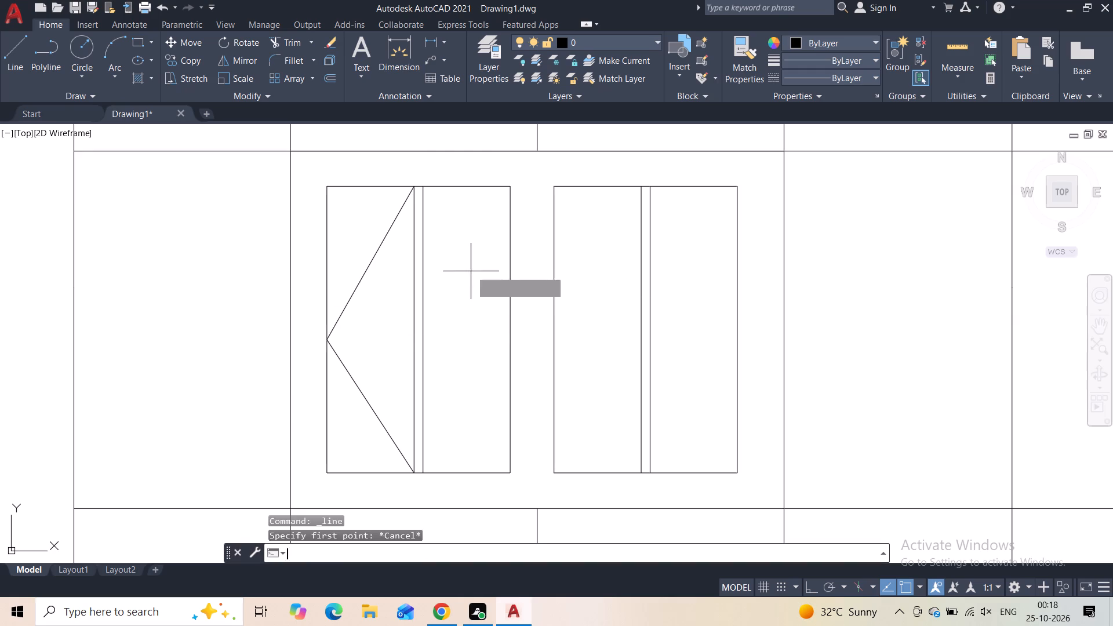
pyautogui.click(424, 191)
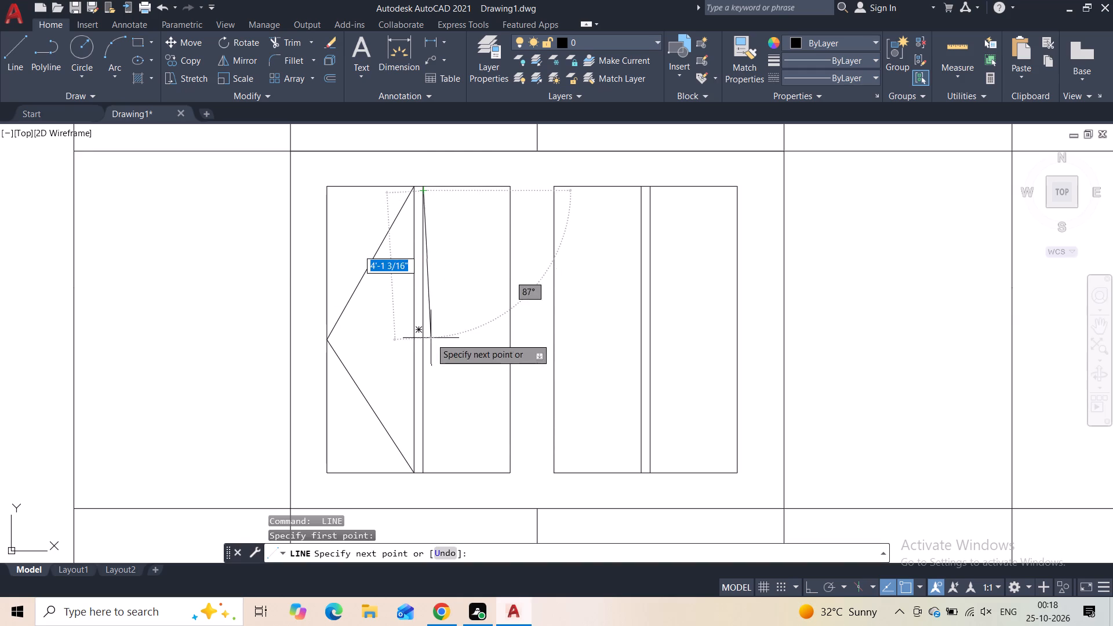
pyautogui.click(508, 330)
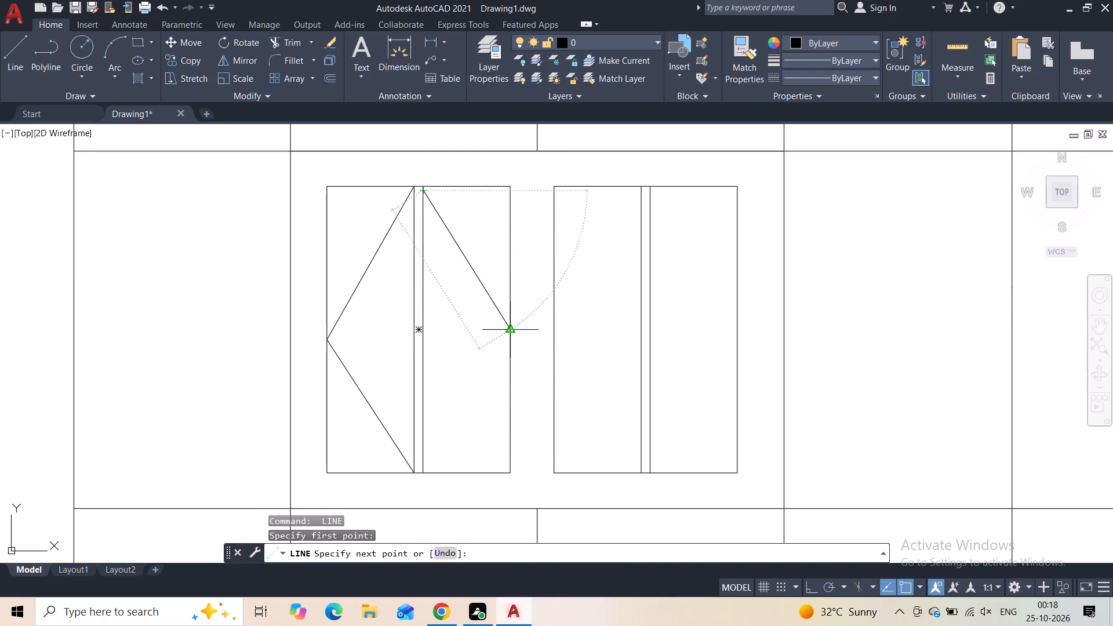
pyautogui.click(427, 471)
pyautogui.press('Escape')
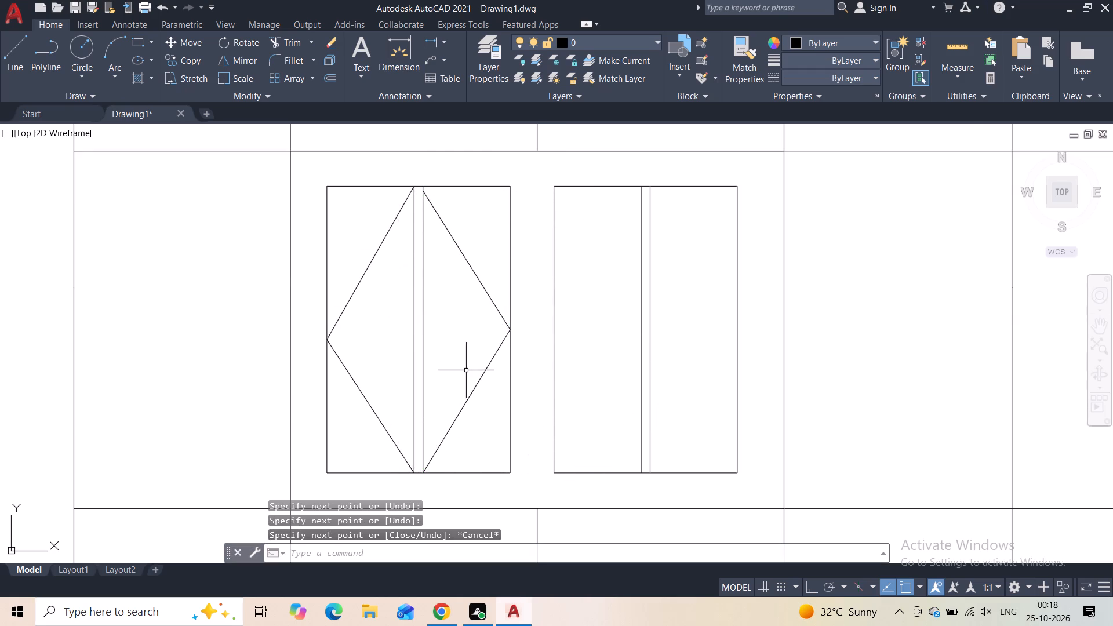
# Stretch the upper end of the right pane's top diagonal to the corner where the mullion meets the left window's top edge.
pyautogui.scroll(-1, 464, 364)
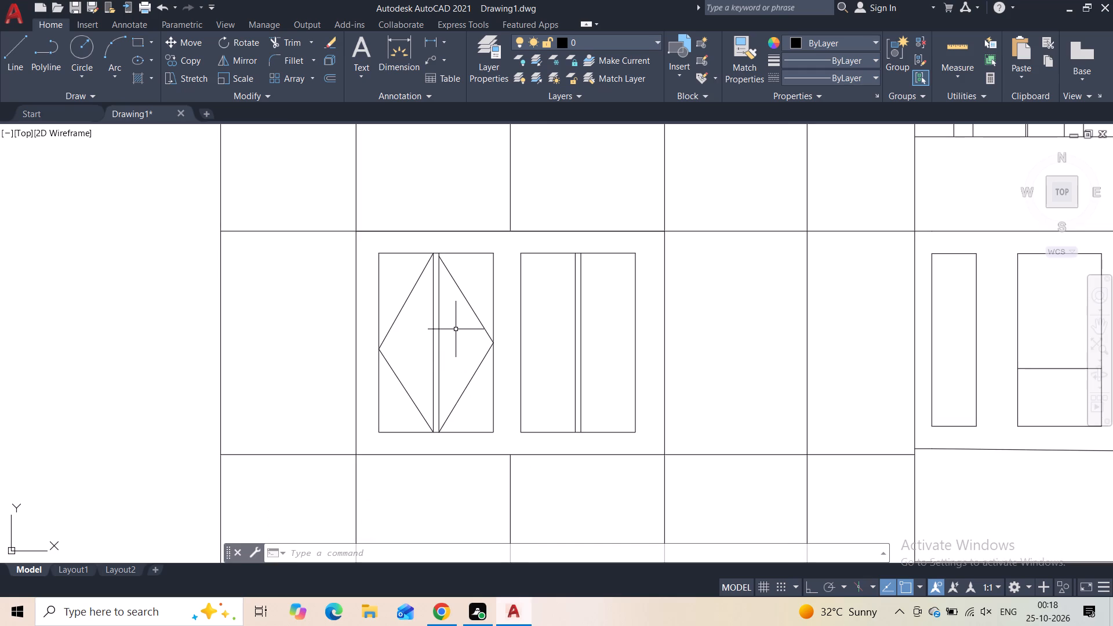
pyautogui.scroll(5, 440, 261)
pyautogui.click(412, 220)
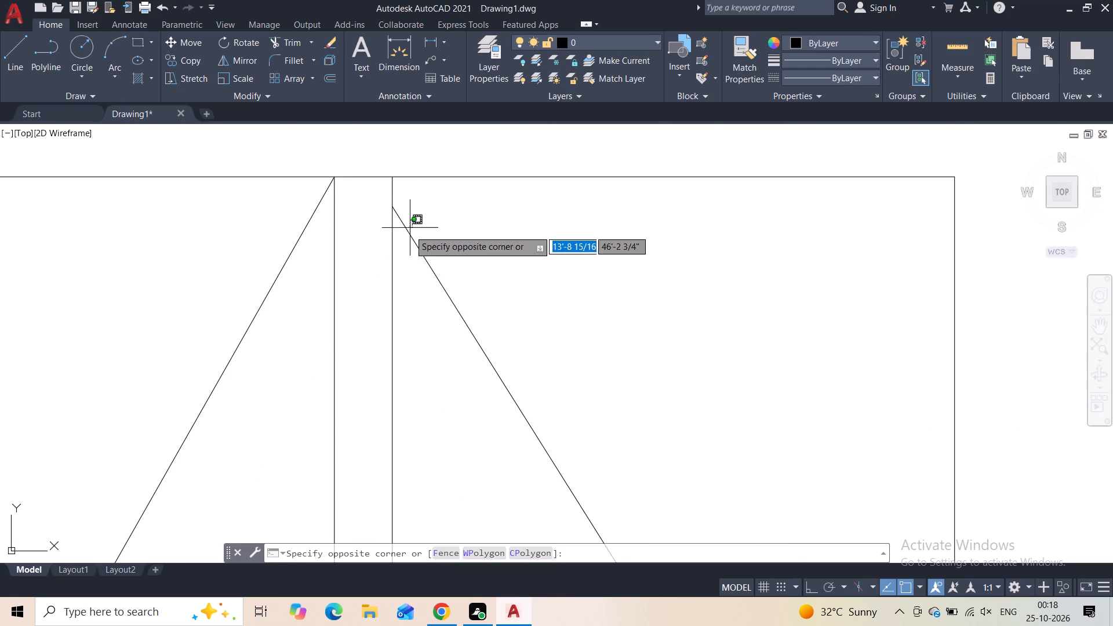
pyautogui.click(409, 234)
pyautogui.click(391, 208)
pyautogui.click(395, 180)
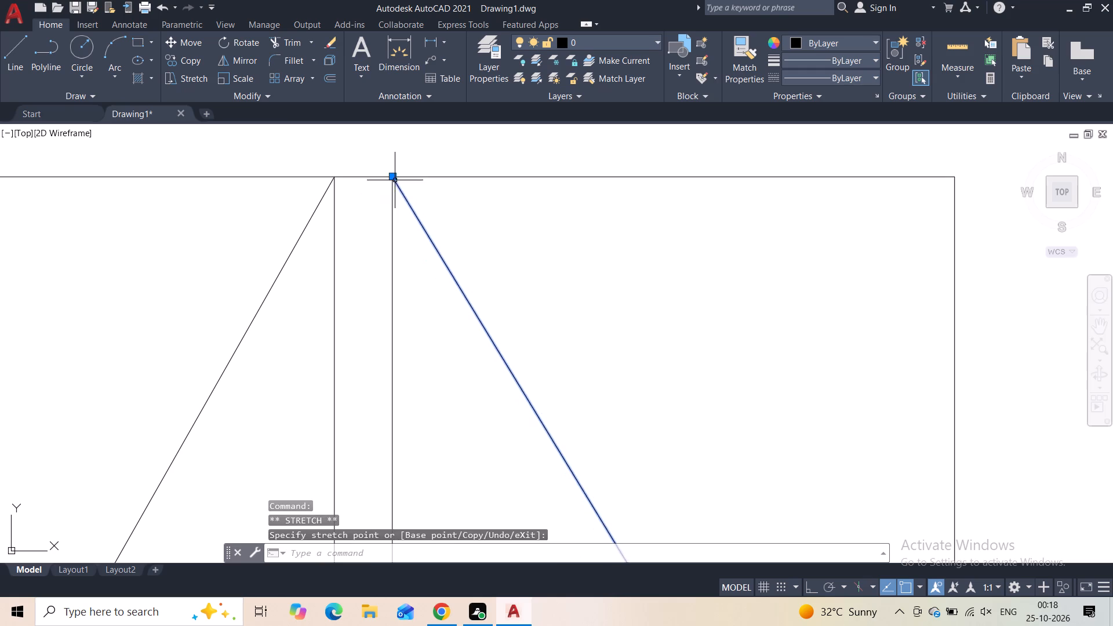
pyautogui.press('Escape')
# Draw two diagonals in the right window's left pane, from the mullion's top to the left edge's midpoint to the mullion's bottom.
pyautogui.scroll(-6, 457, 282)
pyautogui.moveTo(468, 403); pyautogui.dragTo(352, 359, button='middle')
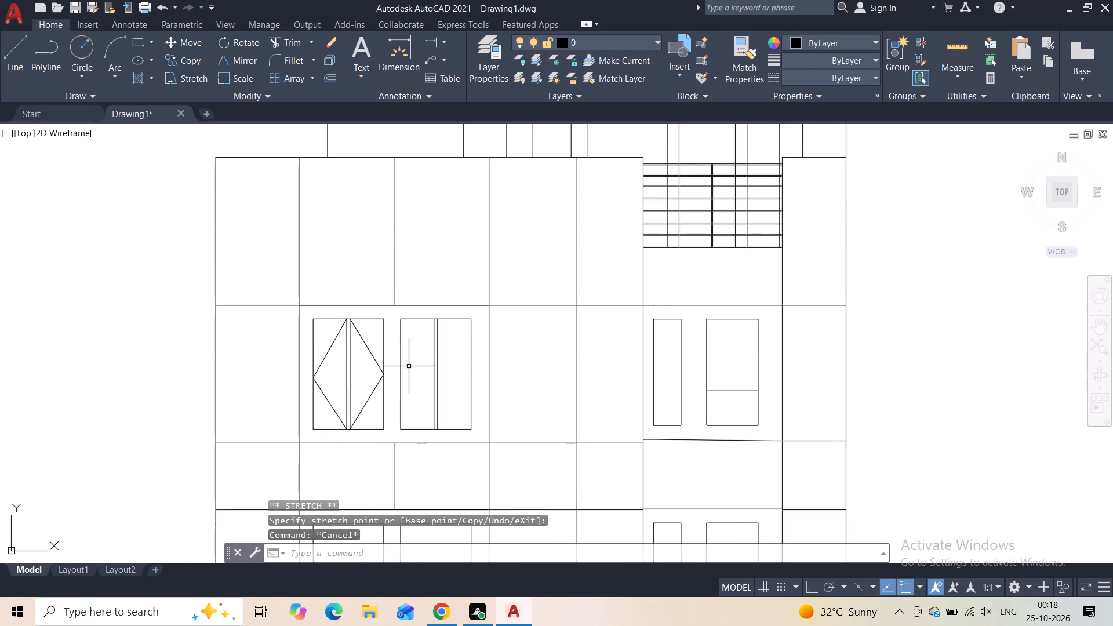
pyautogui.scroll(2, 409, 366)
pyautogui.moveTo(419, 405); pyautogui.dragTo(394, 366, button='middle')
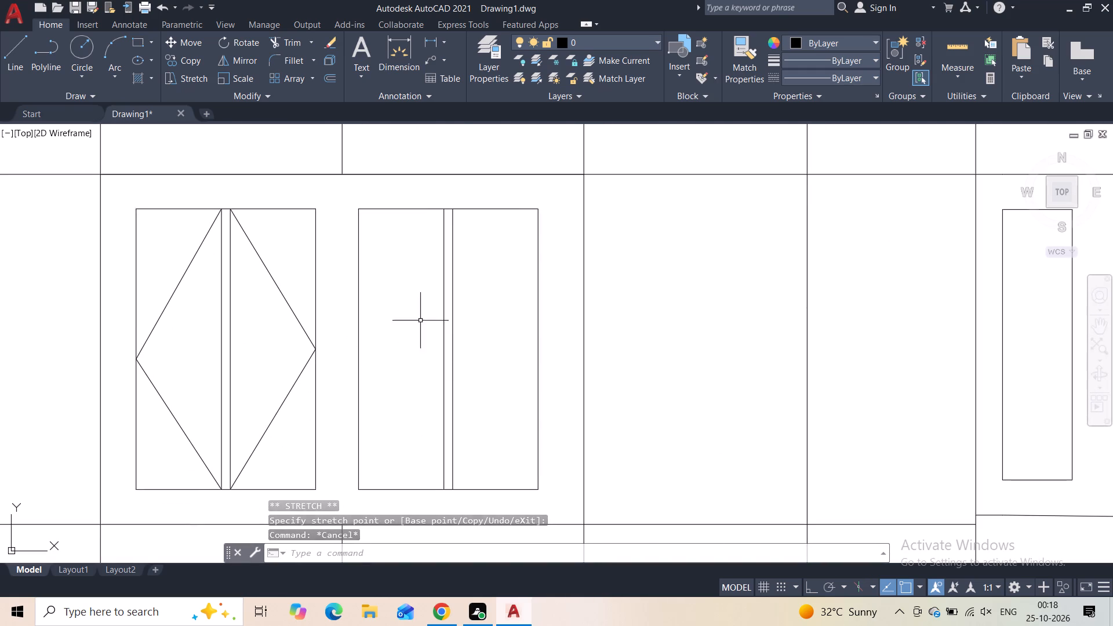
pyautogui.press('space')
pyautogui.click(439, 212)
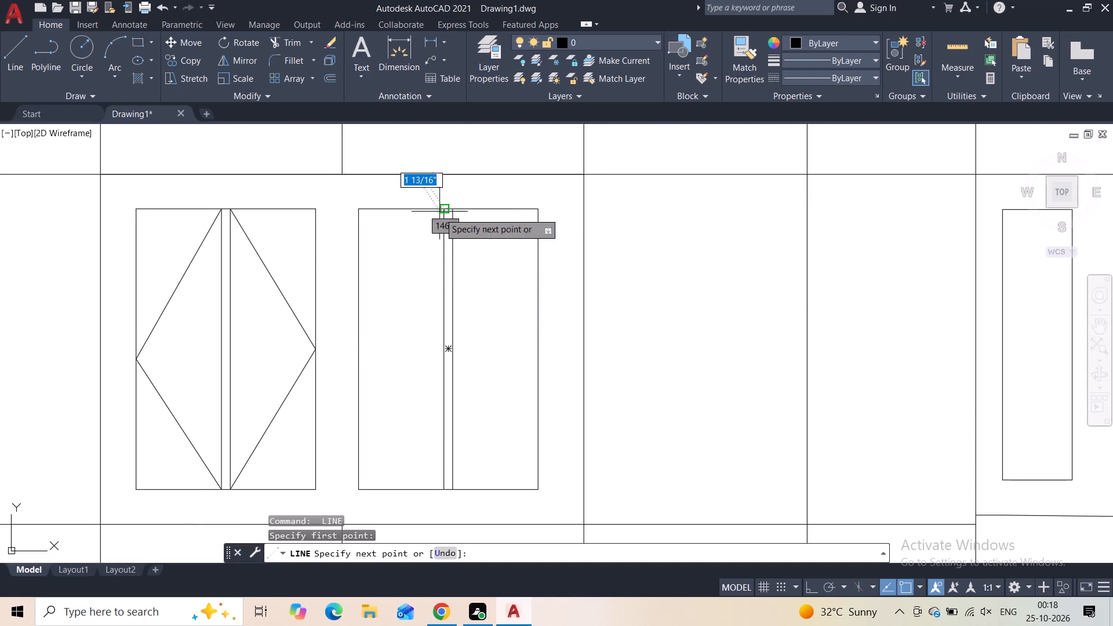
pyautogui.click(361, 352)
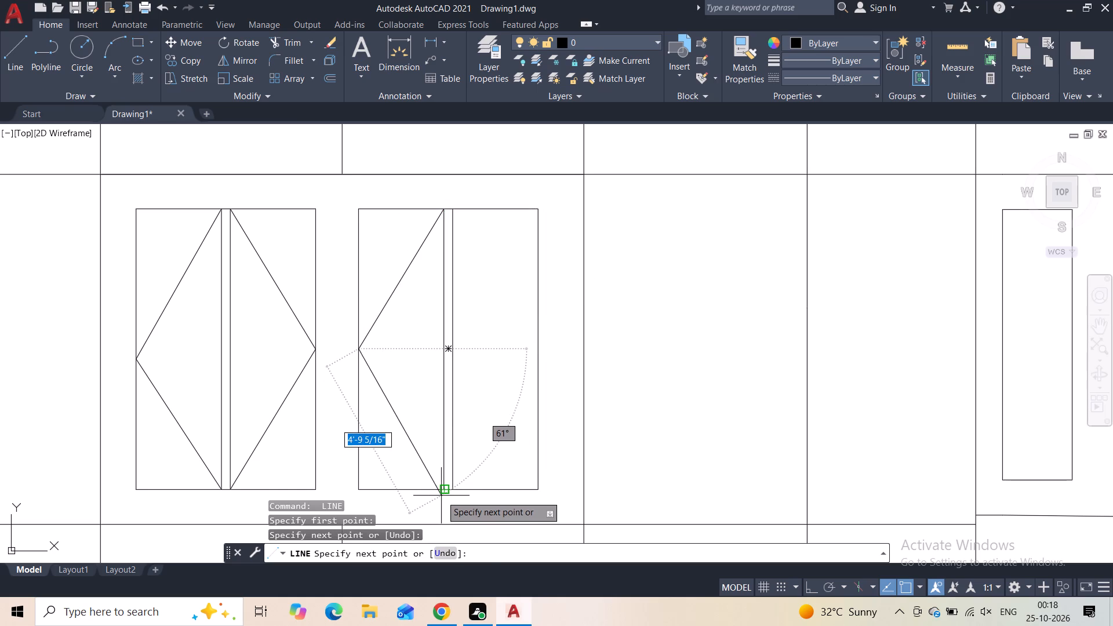
pyautogui.click(446, 496)
pyautogui.press('Escape')
# Draw two diagonals in the right window's right pane, from the mullion's top to the right edge's midpoint to the mullion's bottom.
pyautogui.press('space')
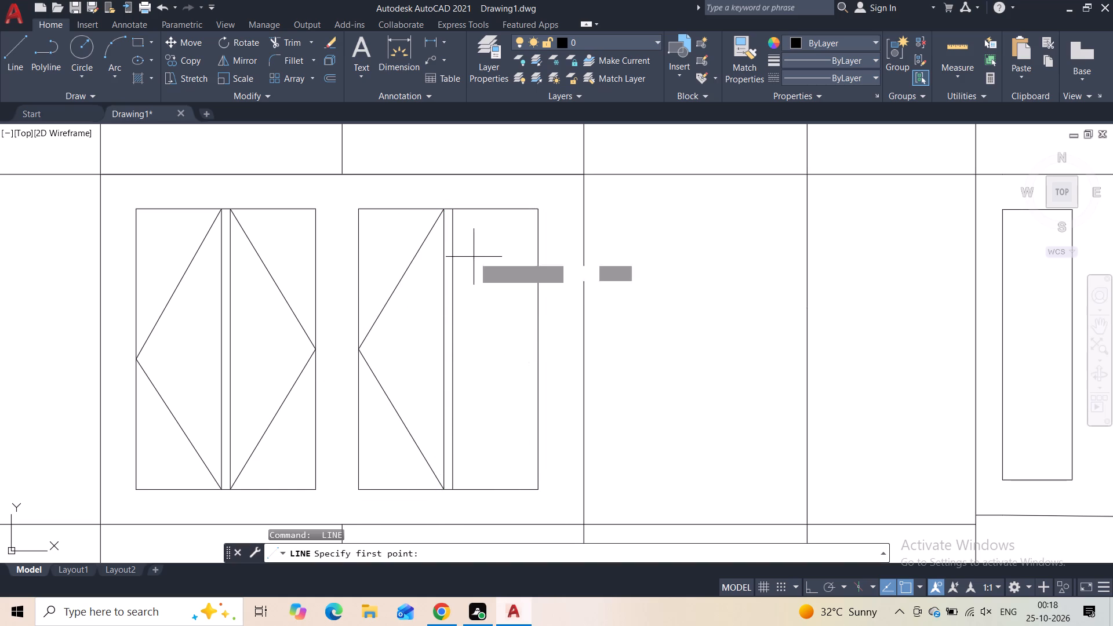
pyautogui.click(454, 210)
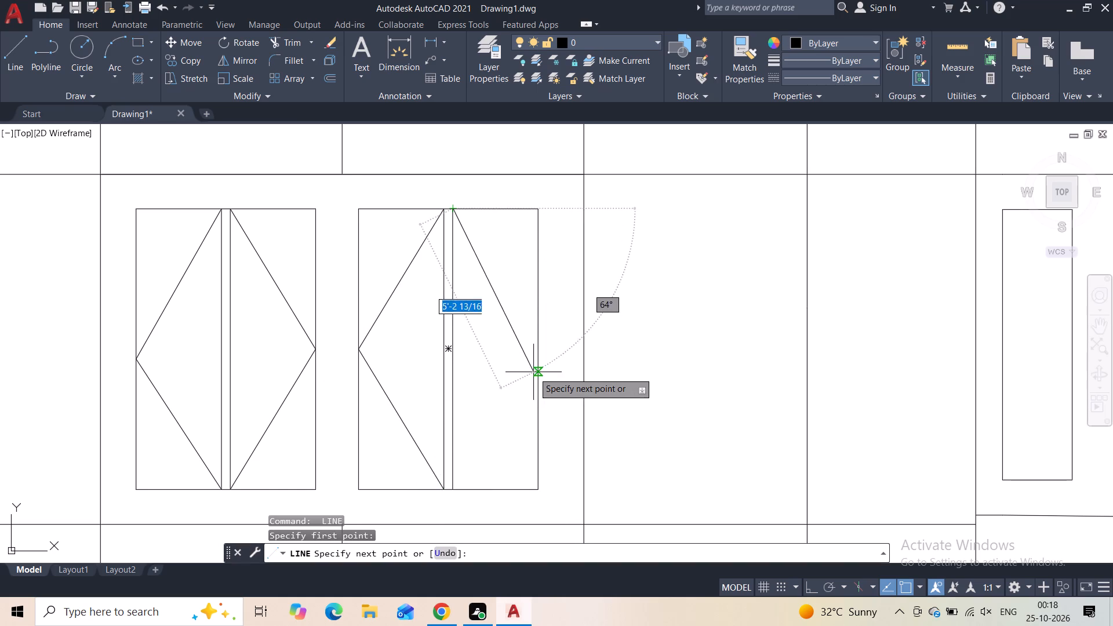
pyautogui.click(538, 345)
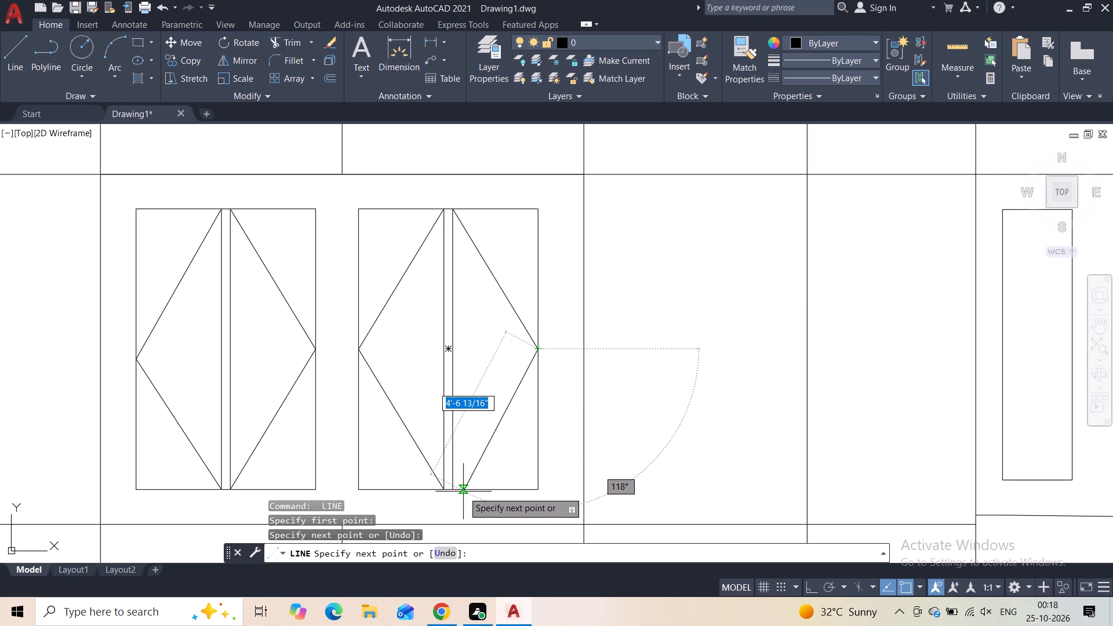
pyautogui.click(455, 492)
pyautogui.scroll(-1, 485, 390)
pyautogui.press('Escape')
# Draw a horizontal line across both windows, from the left window's left diagonal vertex to the right window's right edge.
pyautogui.scroll(-2, 484, 391)
pyautogui.moveTo(534, 397); pyautogui.dragTo(525, 324, button='middle')
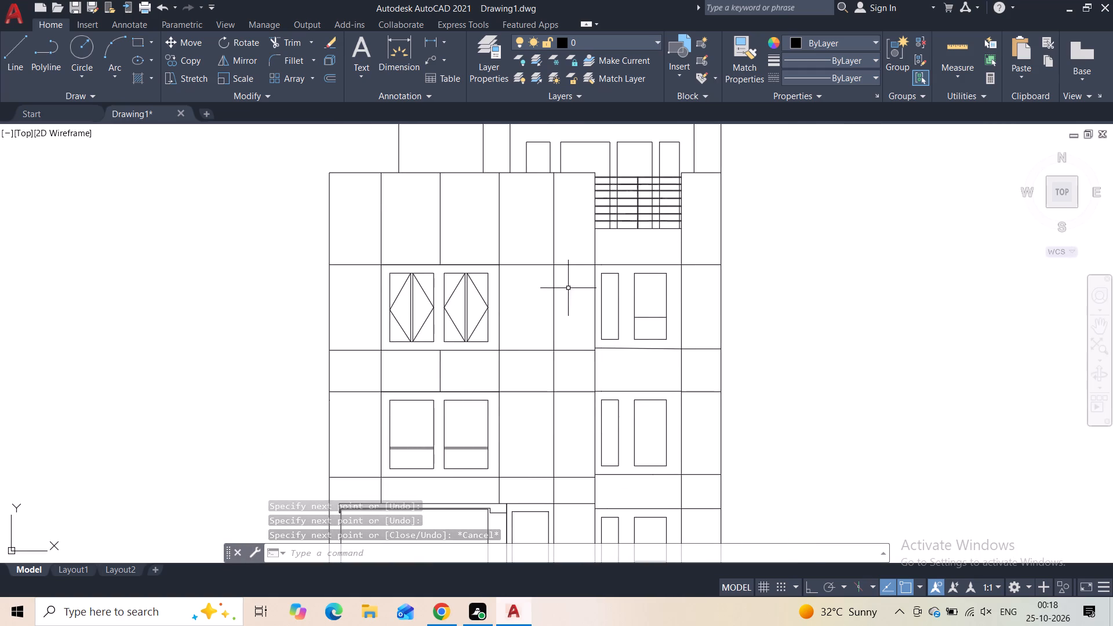
pyautogui.scroll(2, 465, 301)
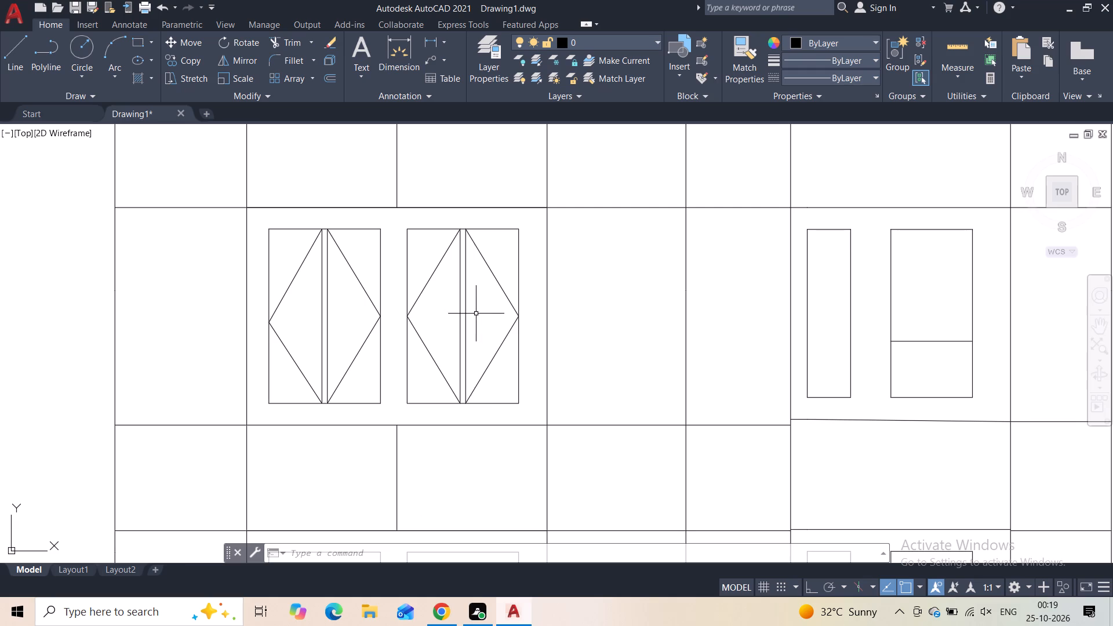
pyautogui.scroll(1, 477, 314)
pyautogui.moveTo(477, 315); pyautogui.dragTo(514, 322, button='middle')
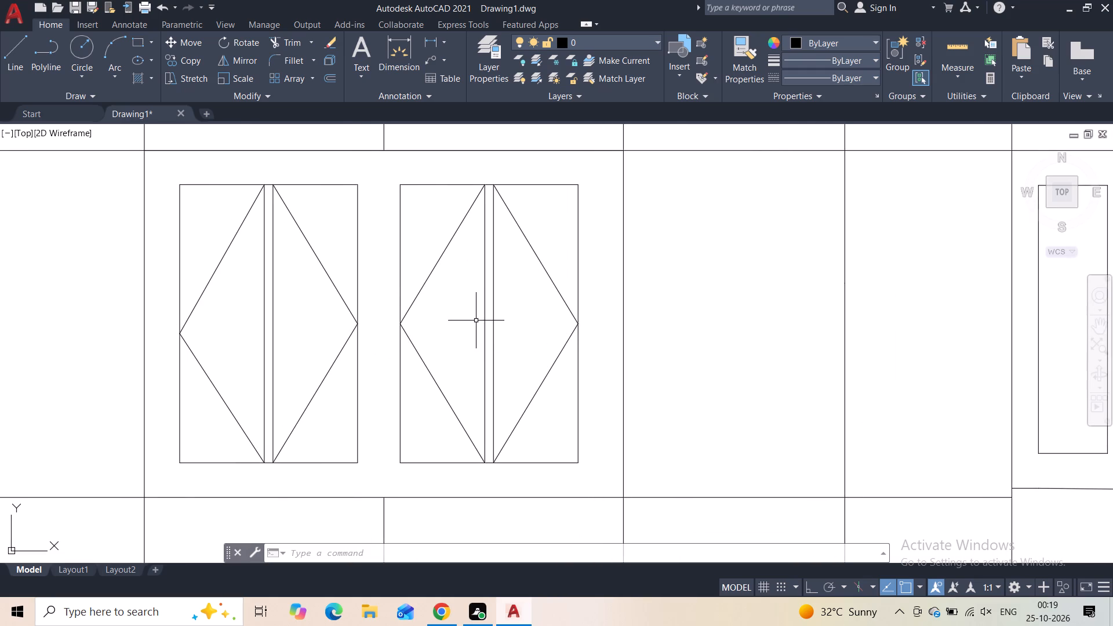
pyautogui.click(16, 52)
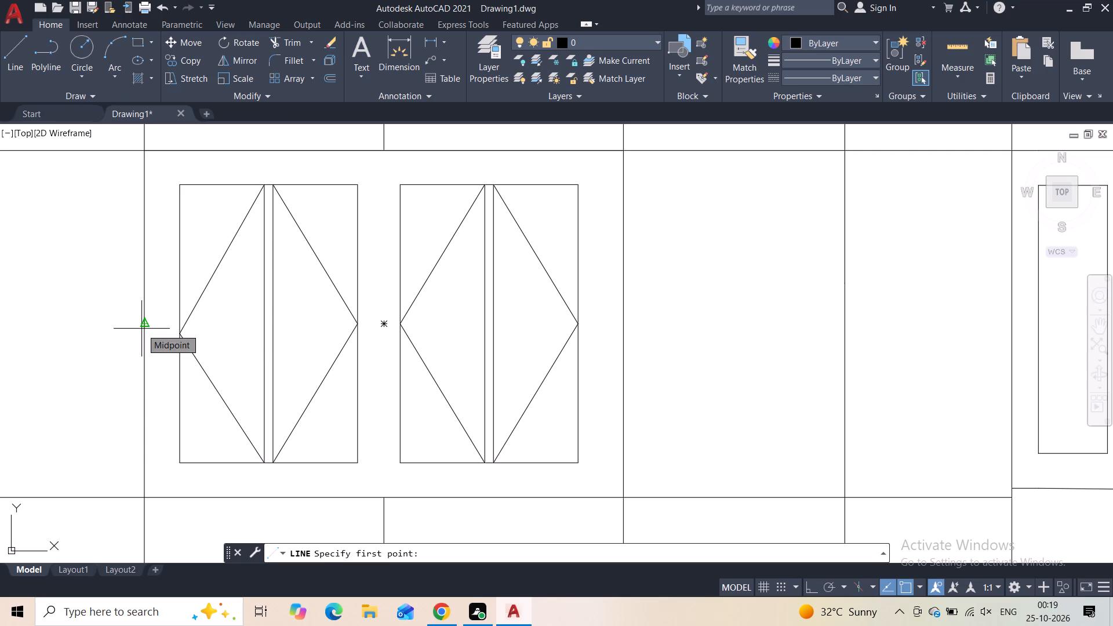
pyautogui.click(179, 334)
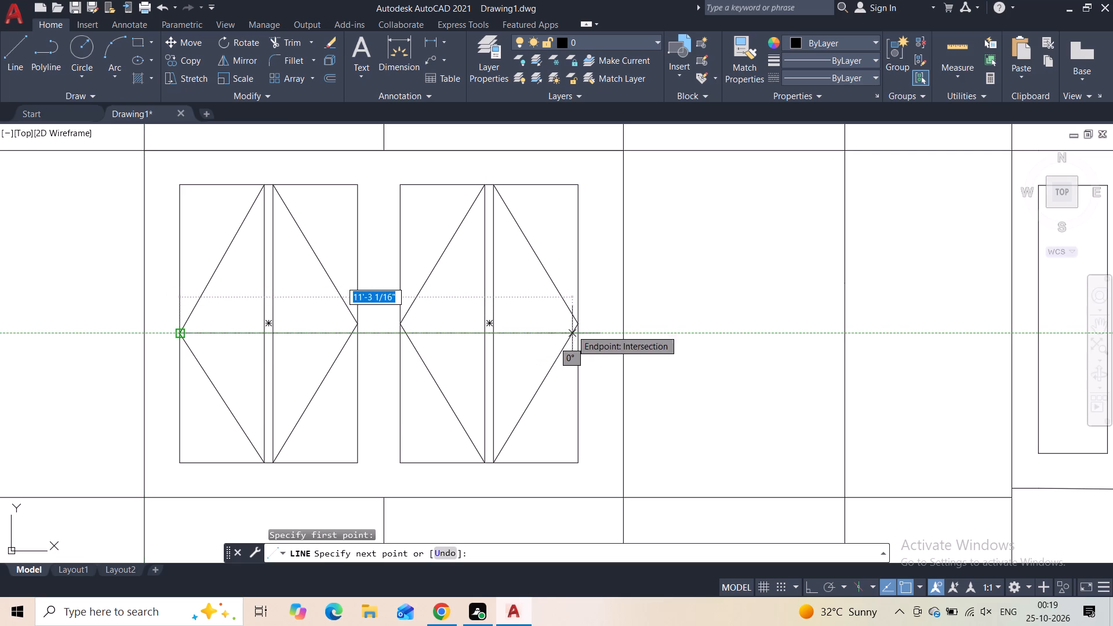
pyautogui.click(577, 331)
pyautogui.press('Escape')
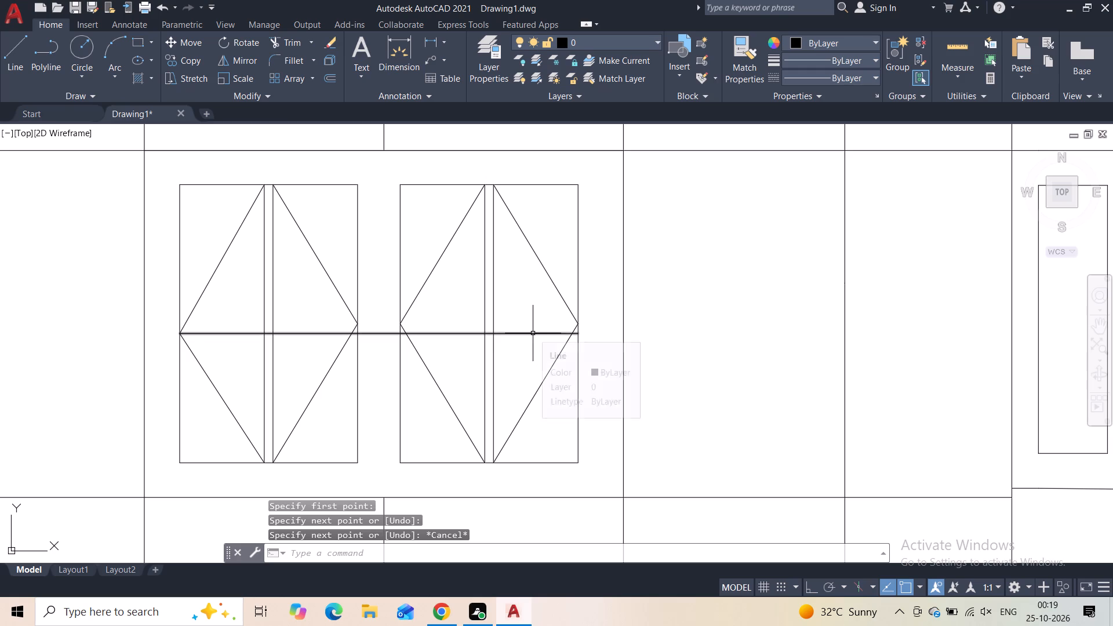
# Offset the horizontal line across both windows 2" downward.
pyautogui.click(532, 334)
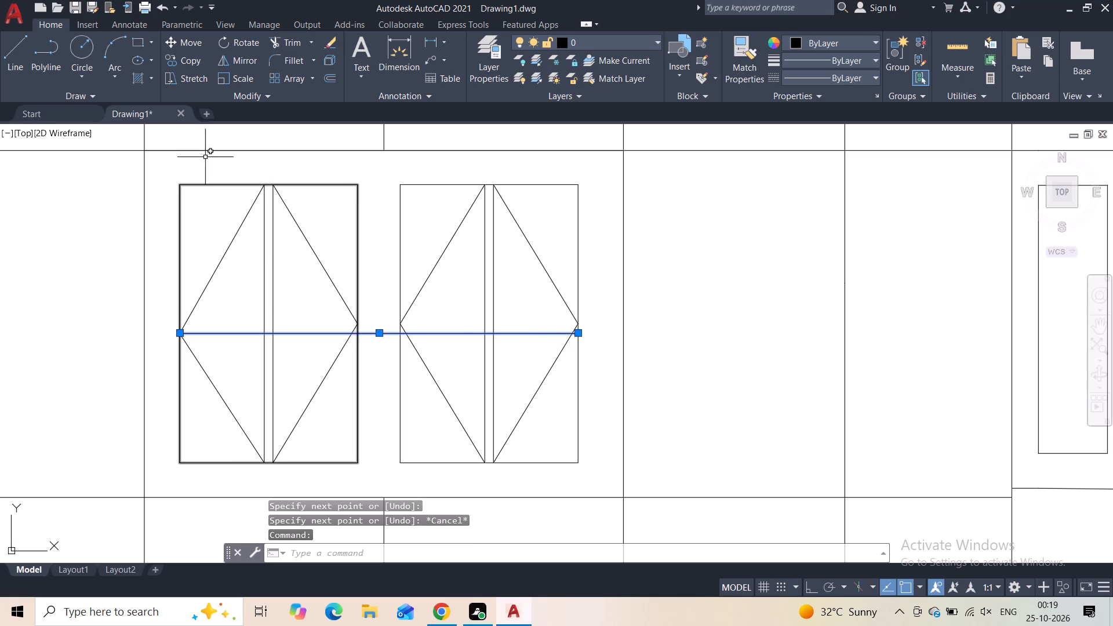
pyautogui.click(332, 77)
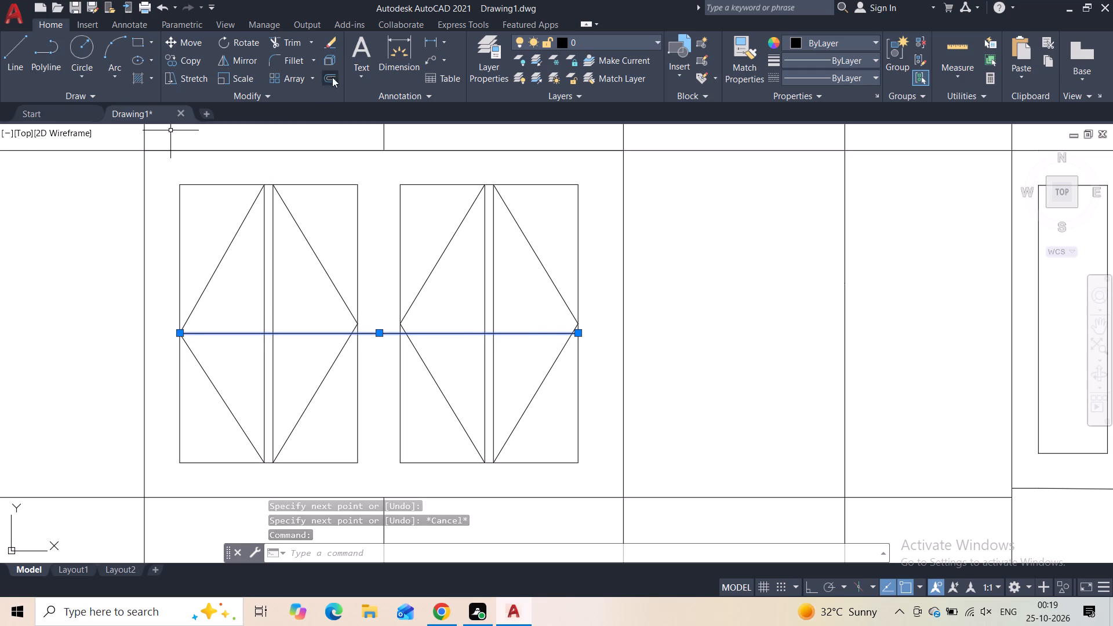
pyautogui.write('2"')
pyautogui.press('Return')
pyautogui.click(370, 369)
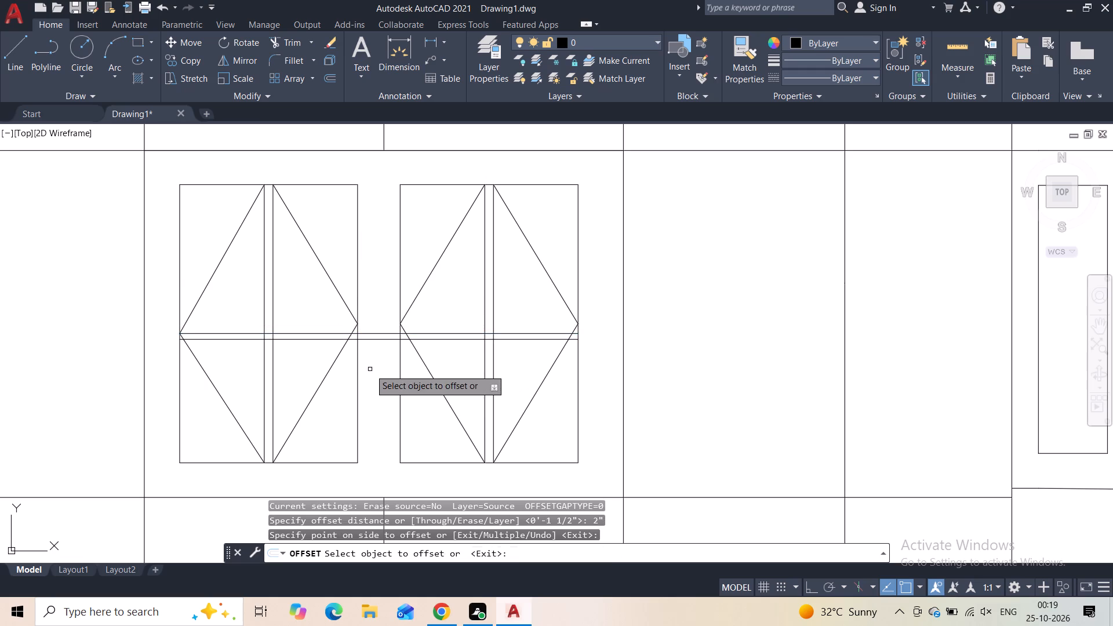
pyautogui.press('Escape')
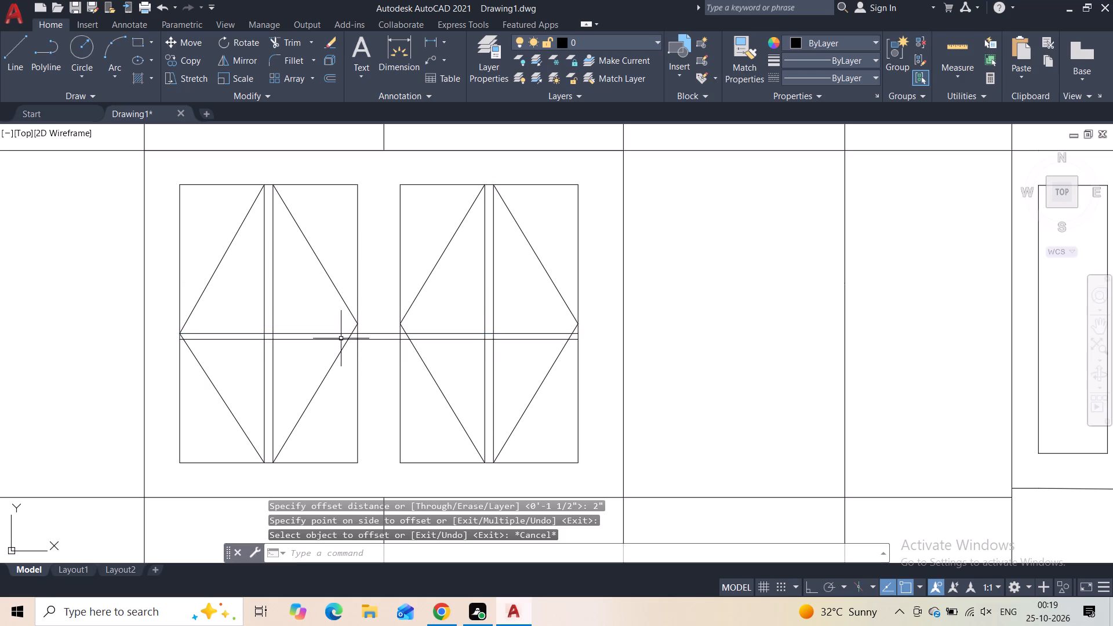
# Draw vertical lines about 3'-6 1/2" long, from the lower horizontal line to the bottom edge, in the two windows' inner panes.
pyautogui.click(18, 63)
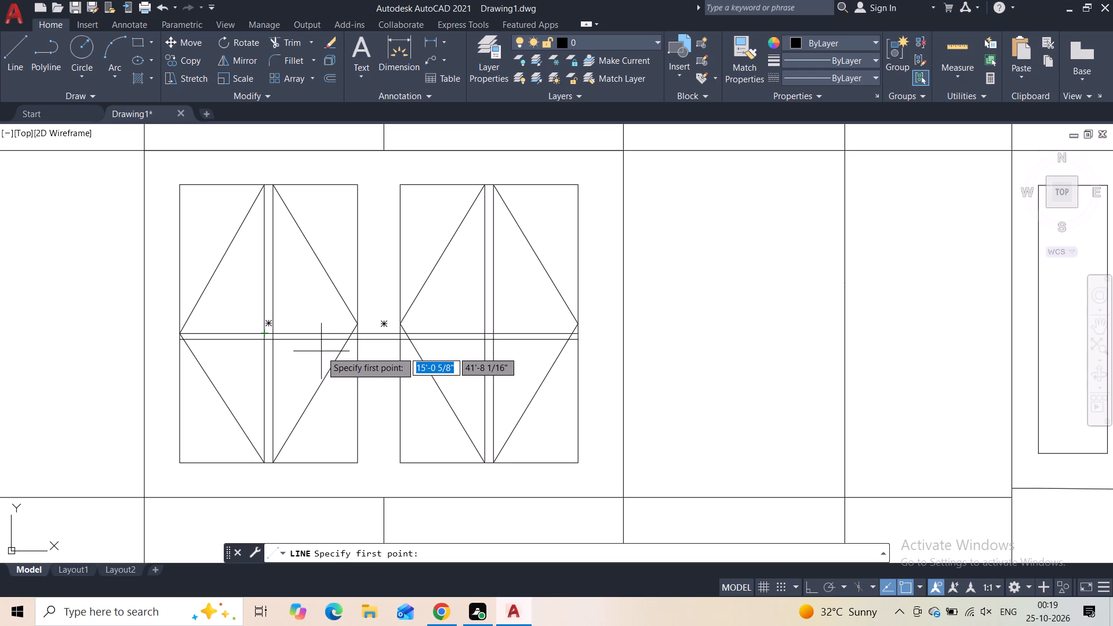
pyautogui.click(320, 345)
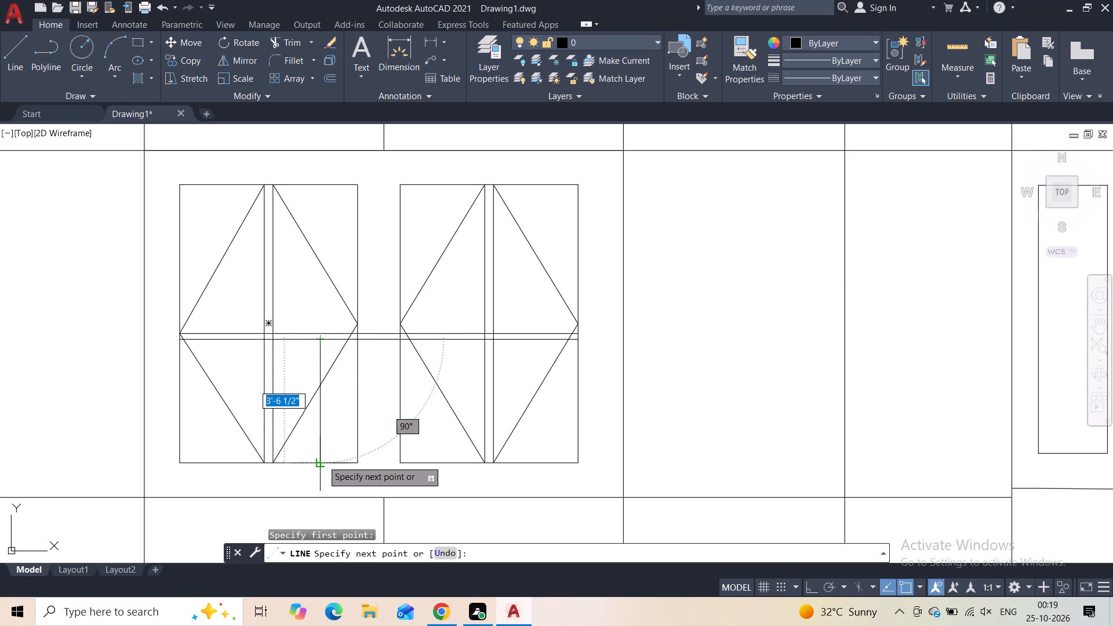
pyautogui.click(322, 460)
pyautogui.press('Escape')
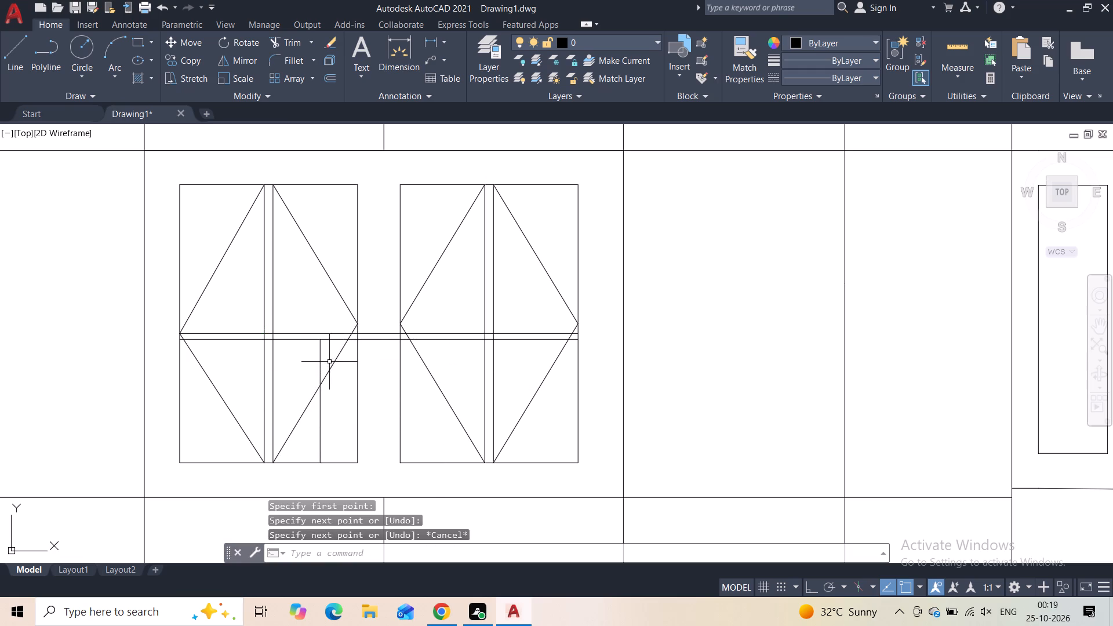
pyautogui.press('space')
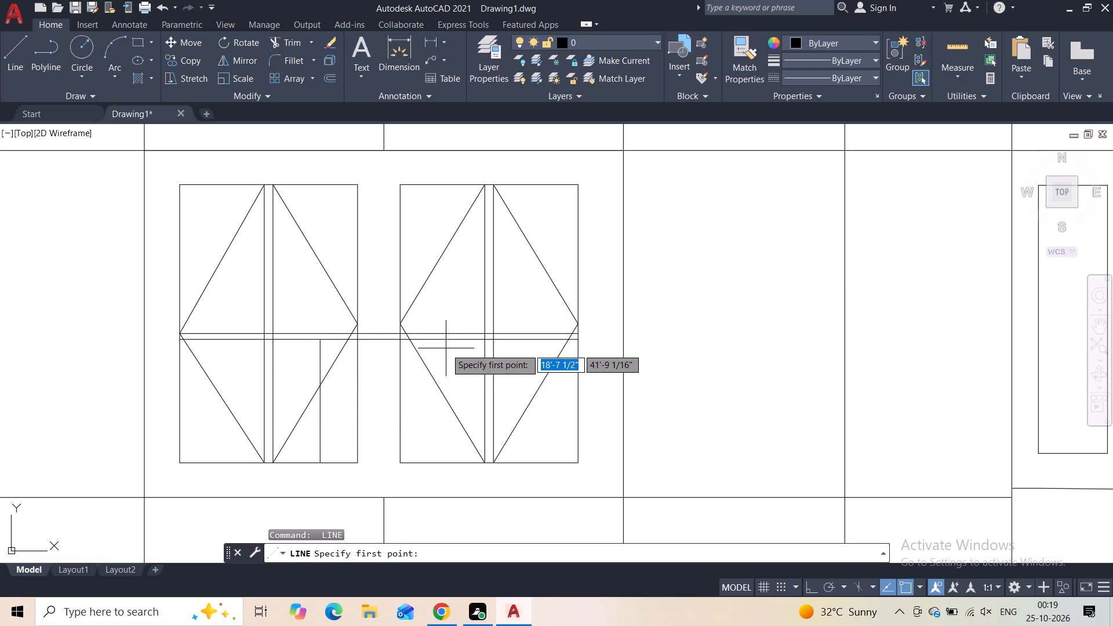
pyautogui.click(449, 336)
pyautogui.press('Escape')
pyautogui.press('space')
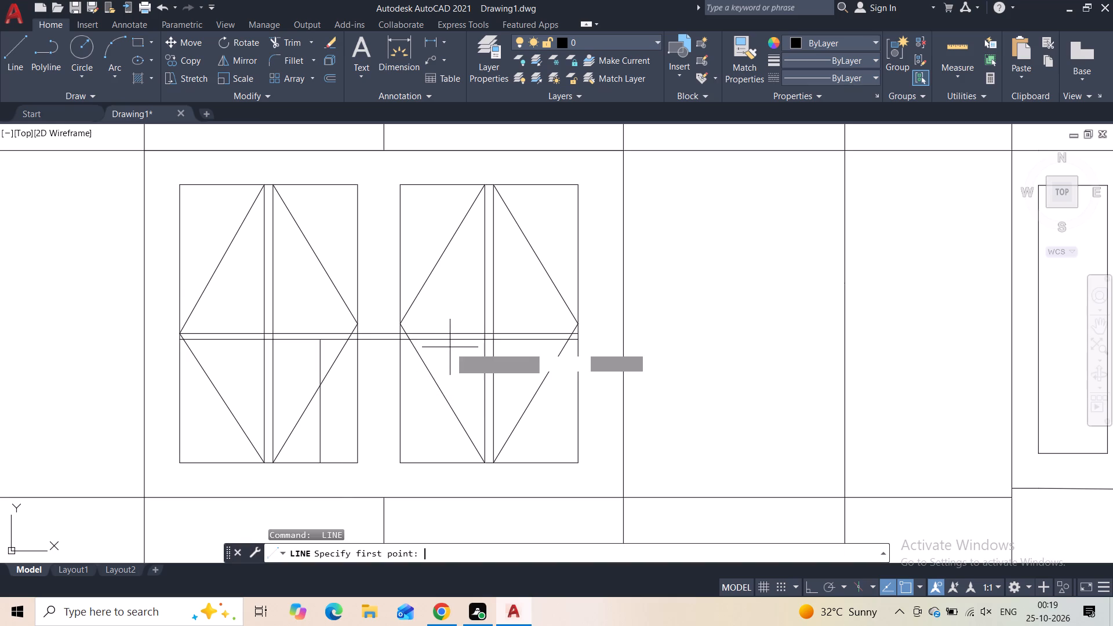
pyautogui.click(452, 343)
pyautogui.click(452, 458)
pyautogui.press('Escape')
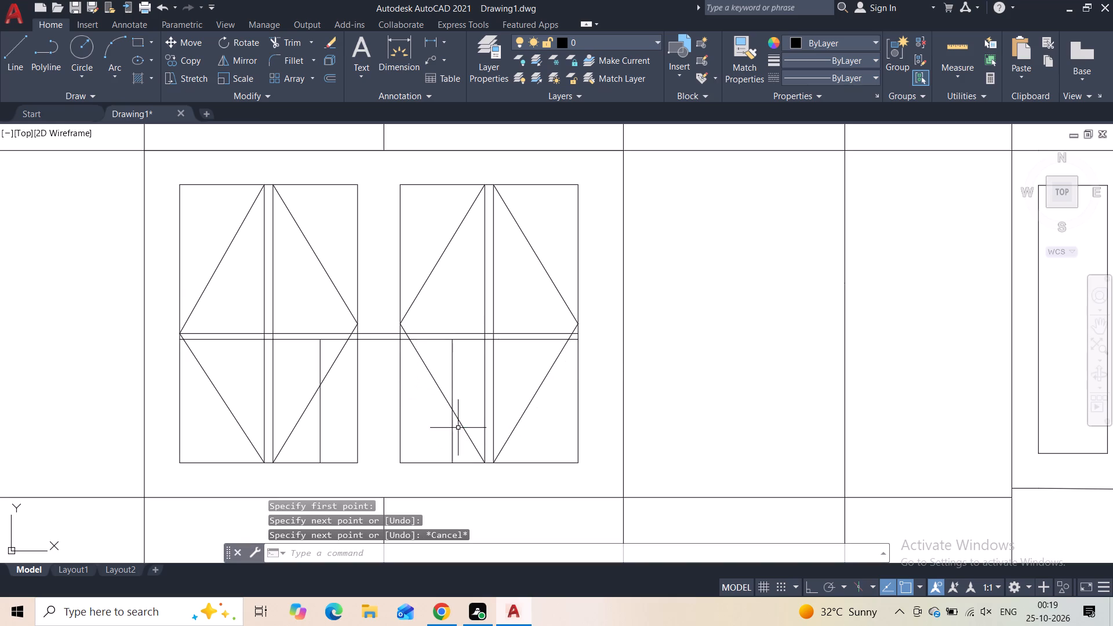
# Offset the two windows' lower vertical bars 1" toward the gap between the windows.
pyautogui.click(462, 380)
pyautogui.click(440, 387)
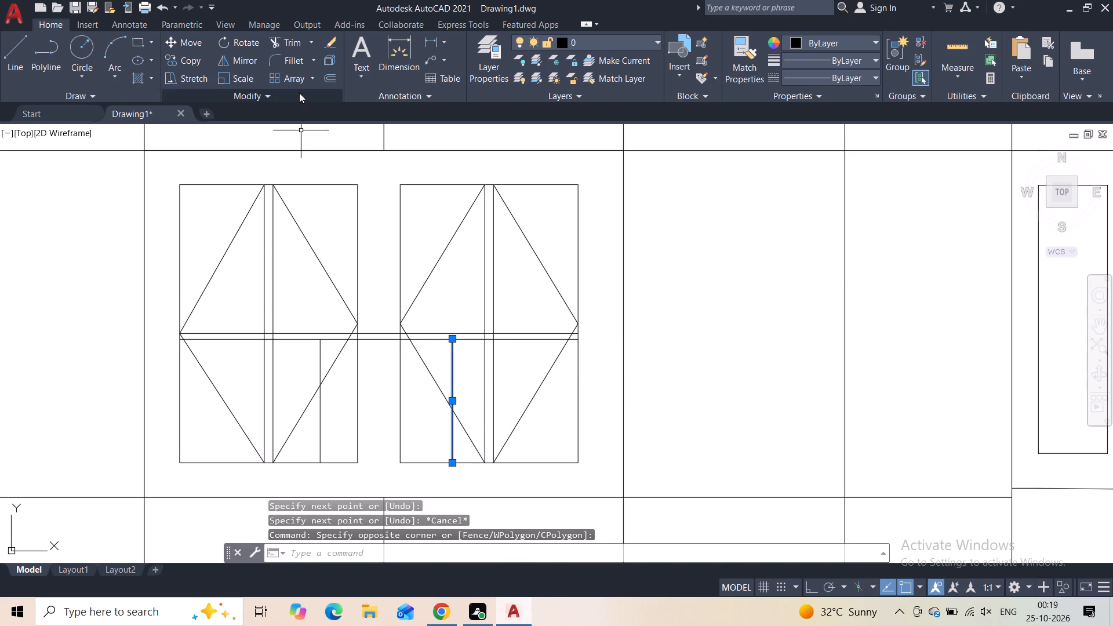
pyautogui.click(329, 81)
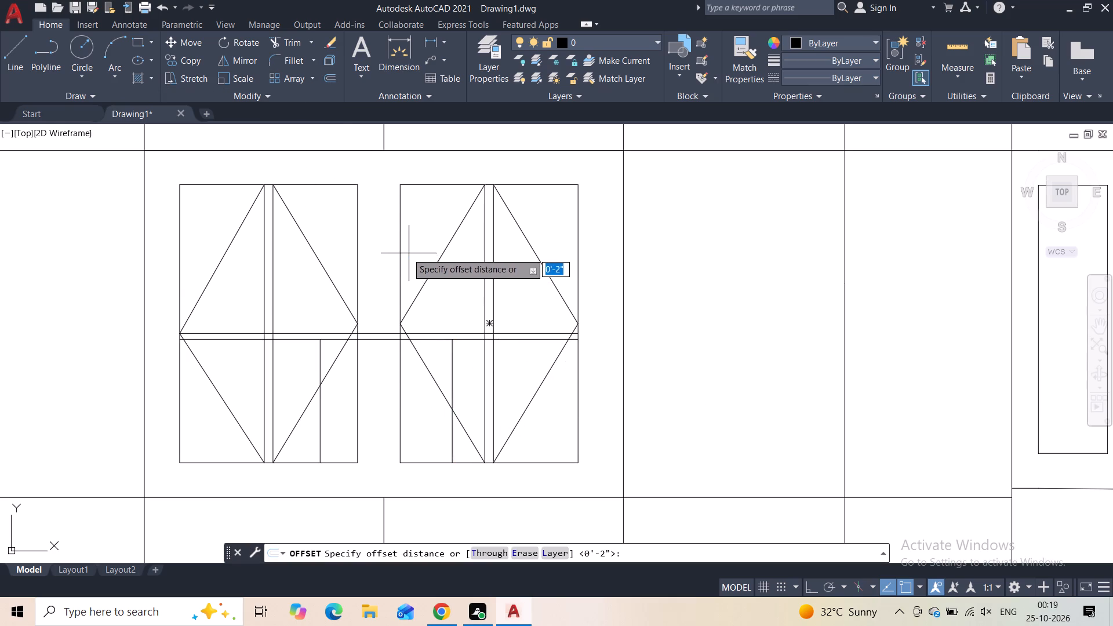
pyautogui.write('1"')
pyautogui.press('Return')
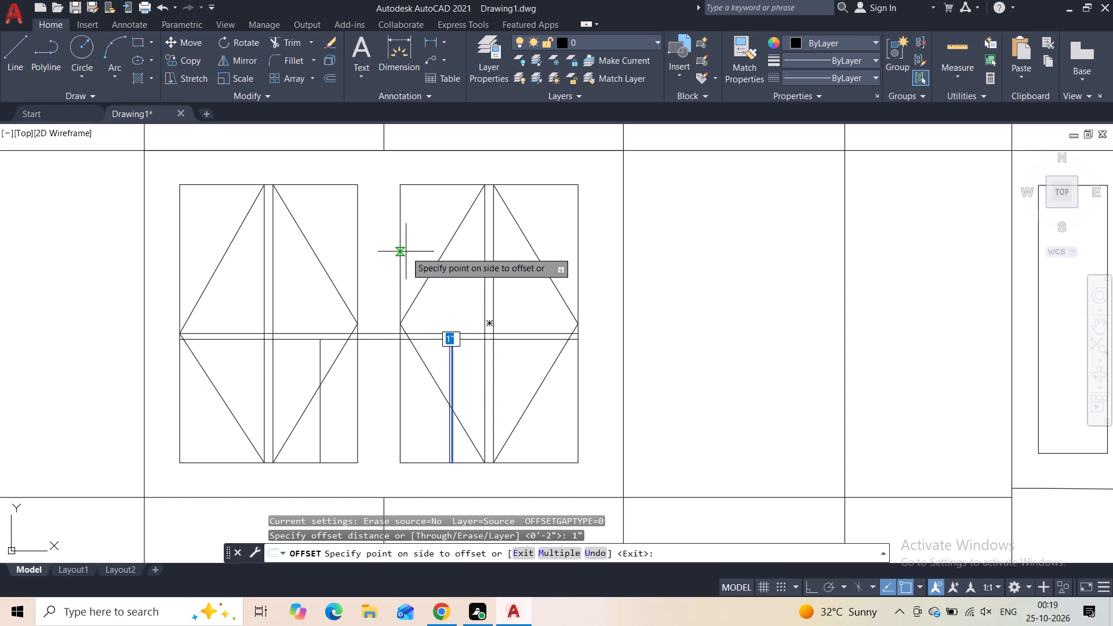
pyautogui.click(404, 251)
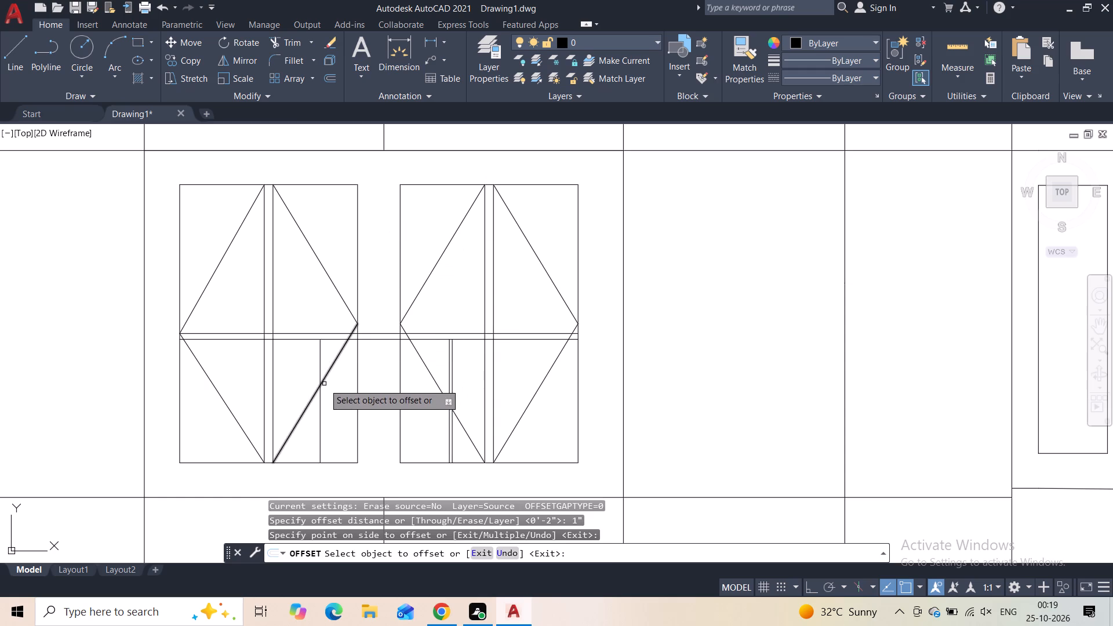
pyautogui.click(321, 392)
pyautogui.click(339, 400)
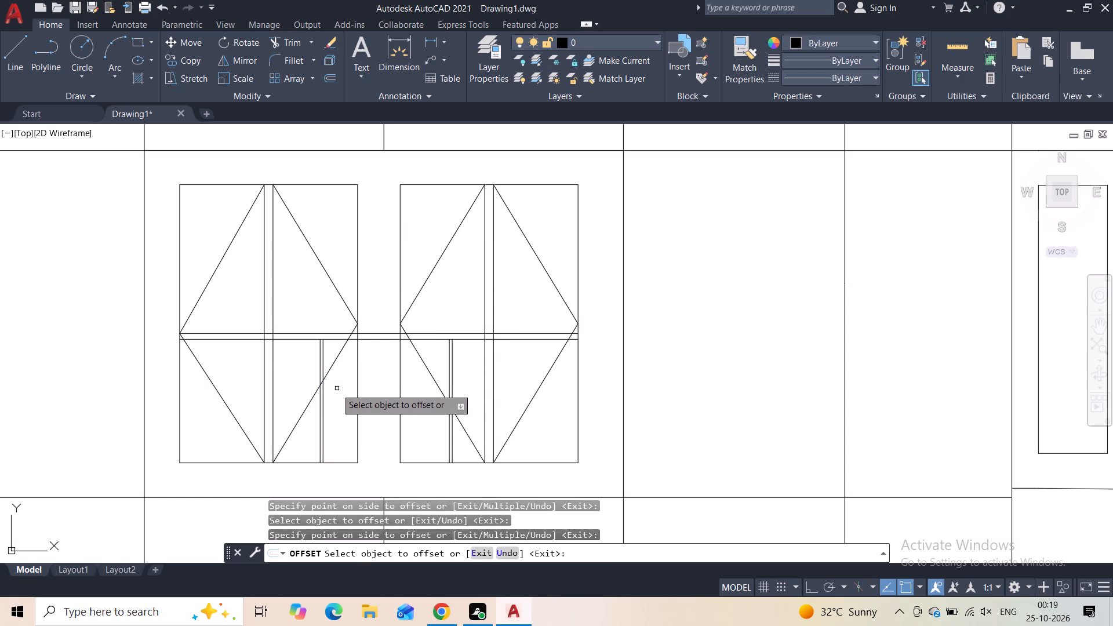
pyautogui.press('Escape')
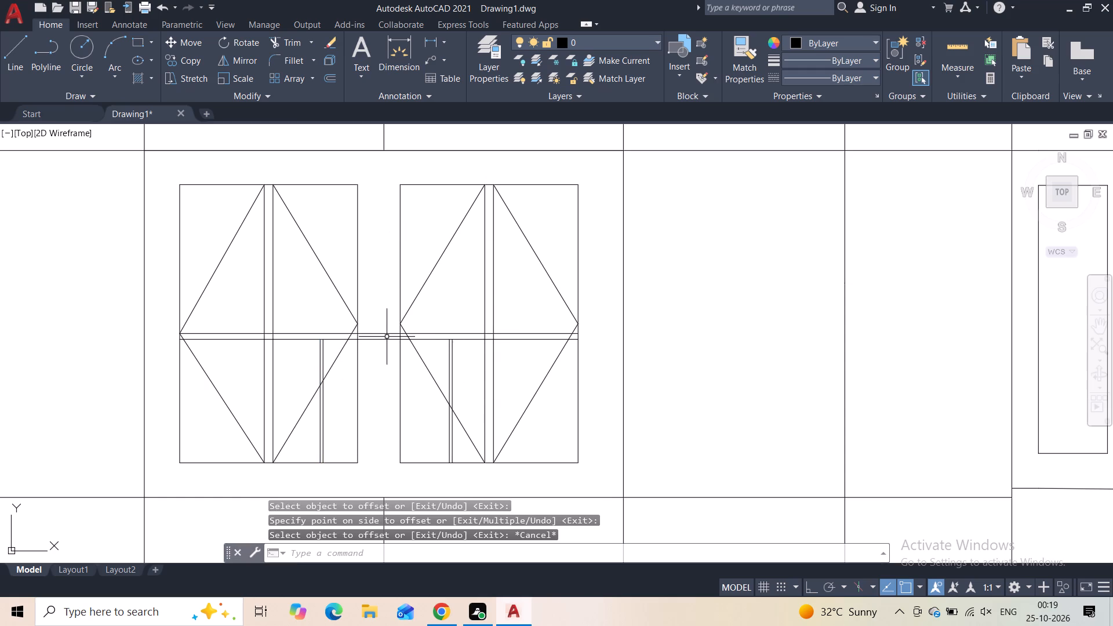
# Copy the pair of horizontal lines spanning both windows downward four times, filling the windows' lower half with rails.
pyautogui.click(383, 328)
pyautogui.click(377, 348)
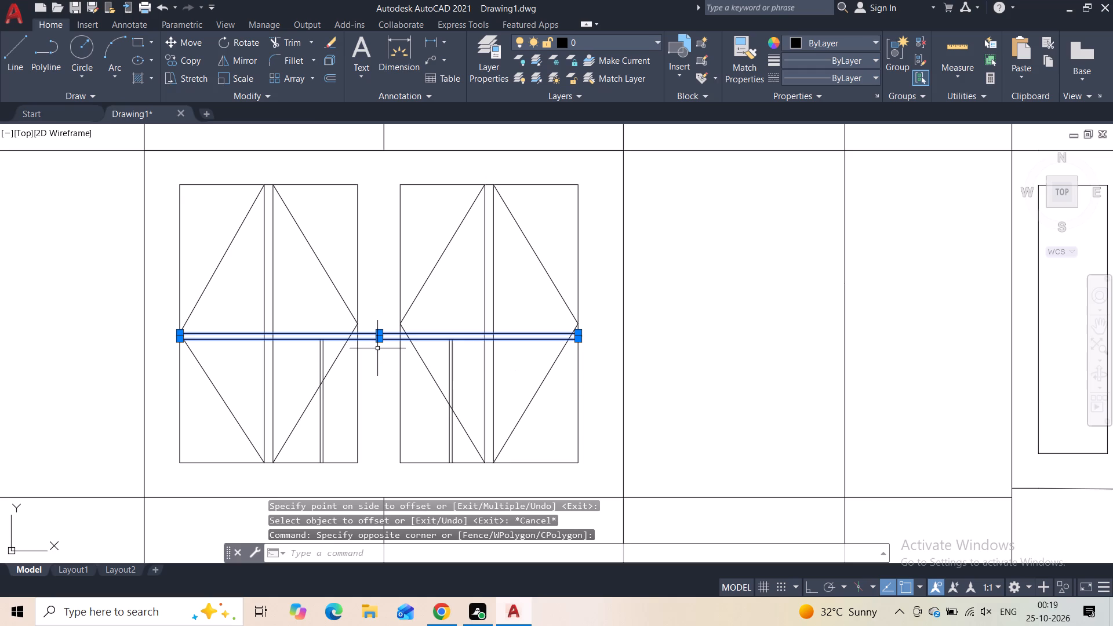
pyautogui.click(172, 57)
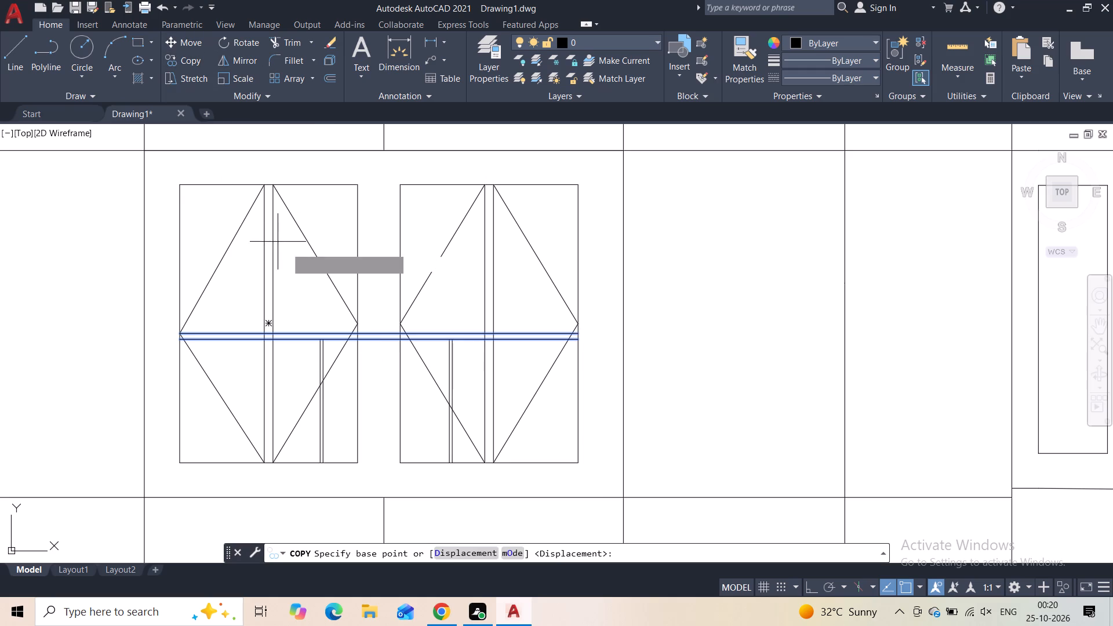
pyautogui.click(326, 339)
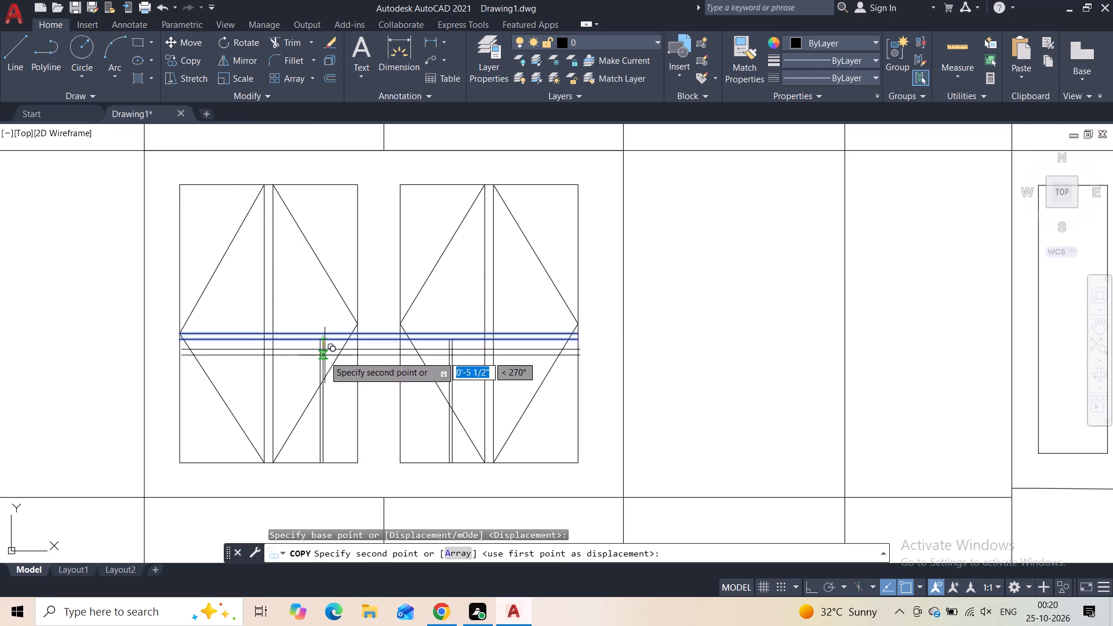
pyautogui.click(324, 369)
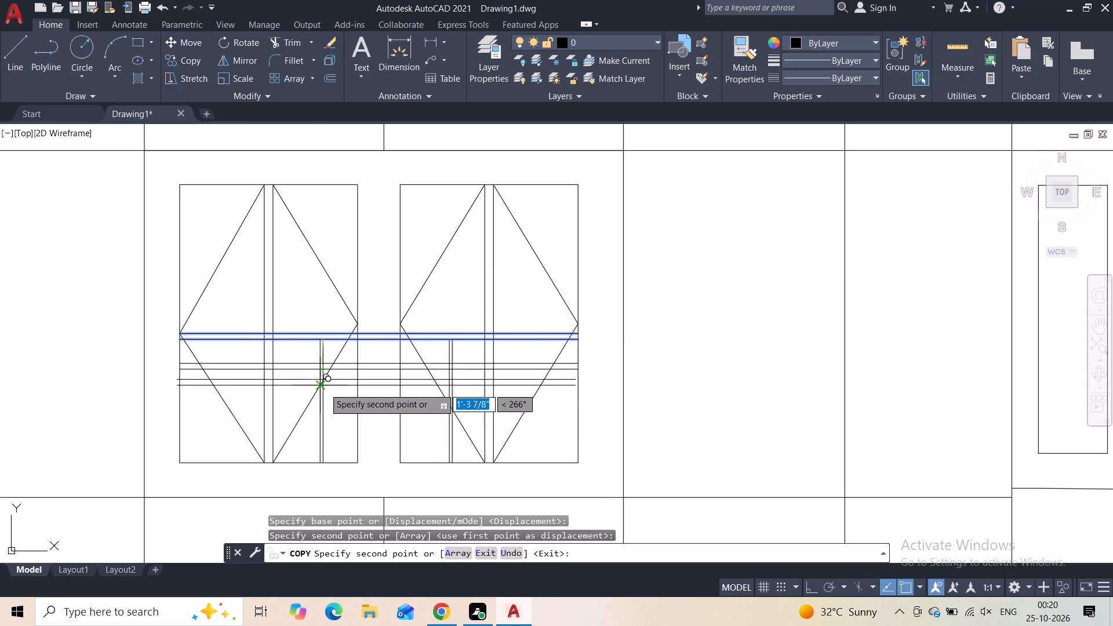
pyautogui.click(323, 396)
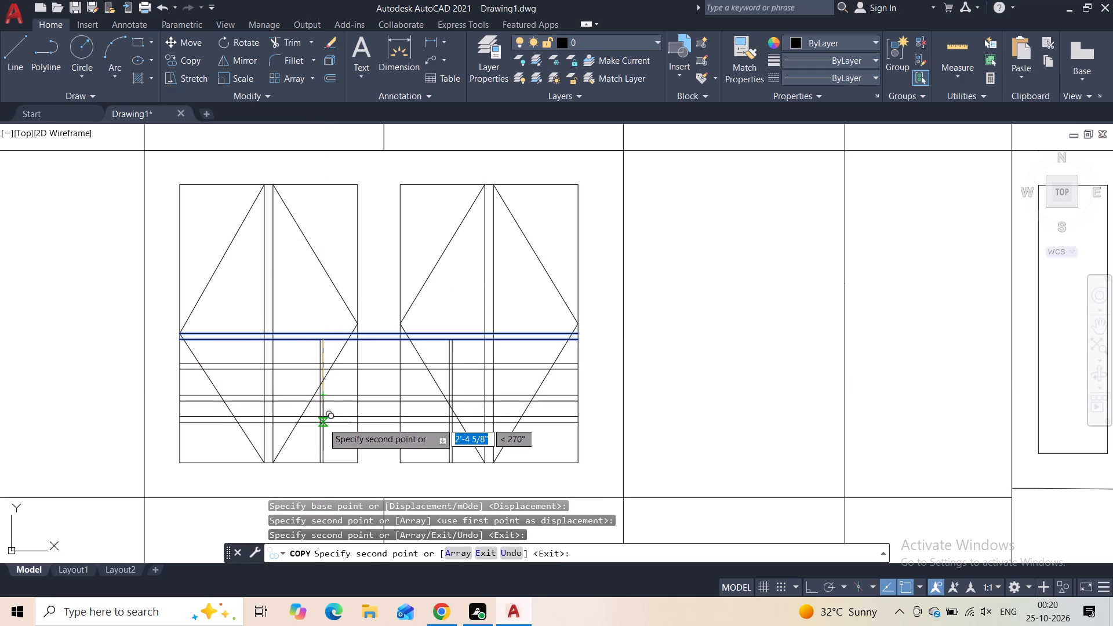
pyautogui.click(323, 423)
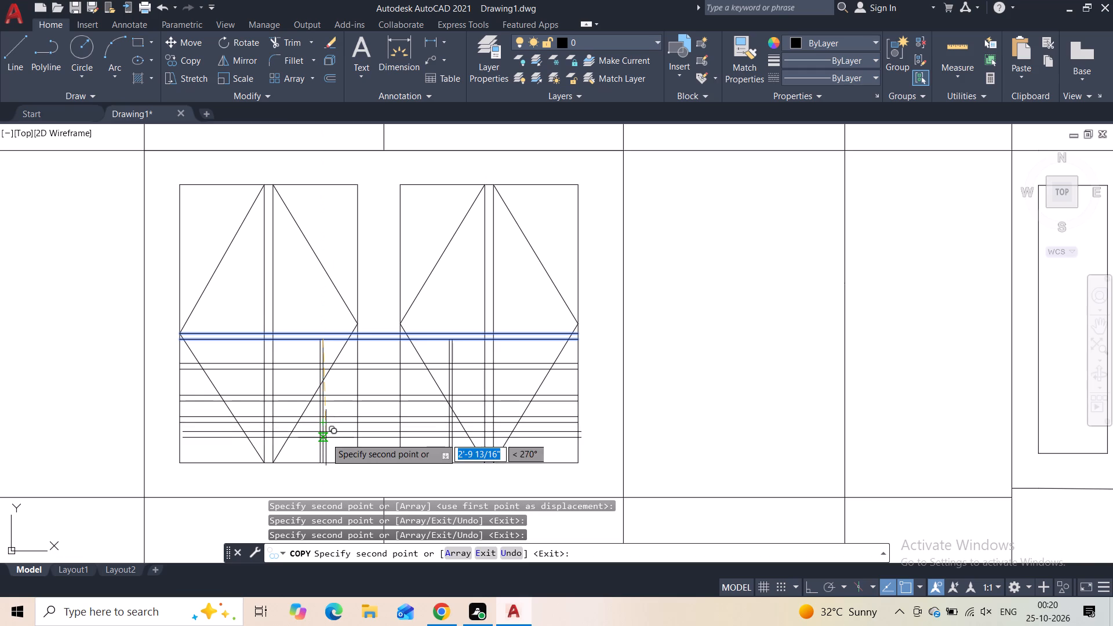
pyautogui.click(325, 442)
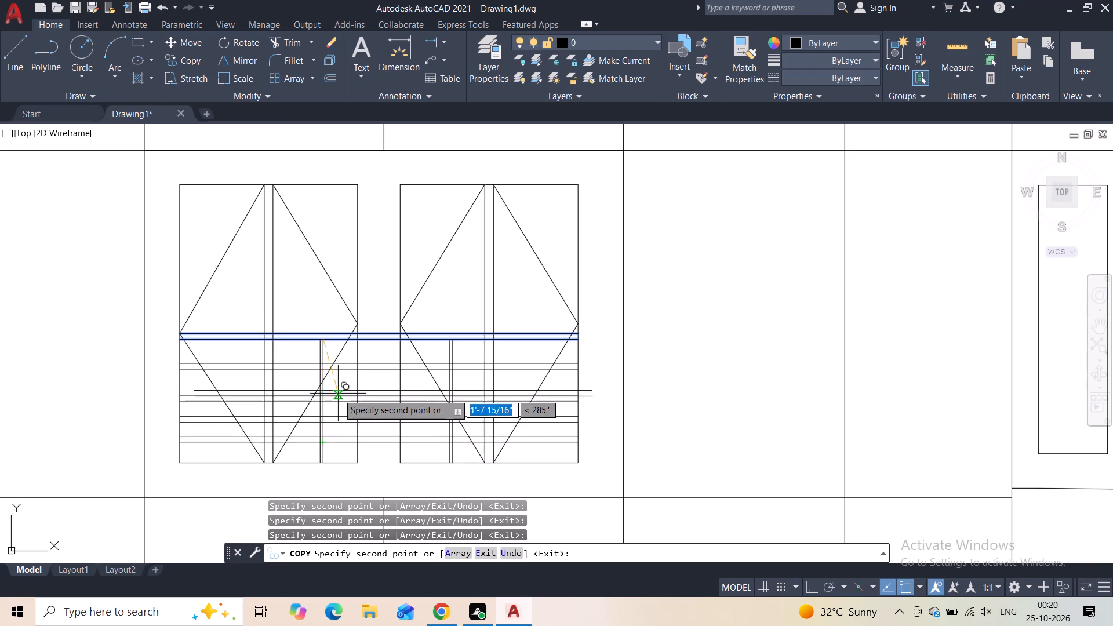
pyautogui.press('Escape')
# Offset the original horizontal pair's lower line 1" upward and the first copied pair's lower line 1" both downward and upward.
pyautogui.scroll(-2, 346, 387)
pyautogui.scroll(-1, 434, 380)
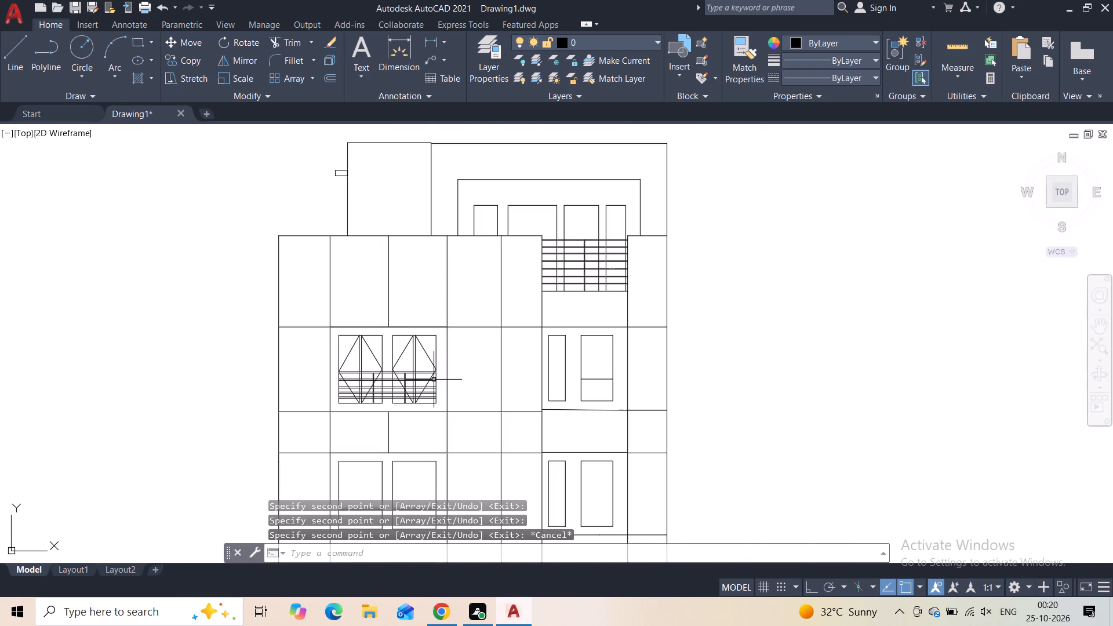
pyautogui.scroll(2, 399, 384)
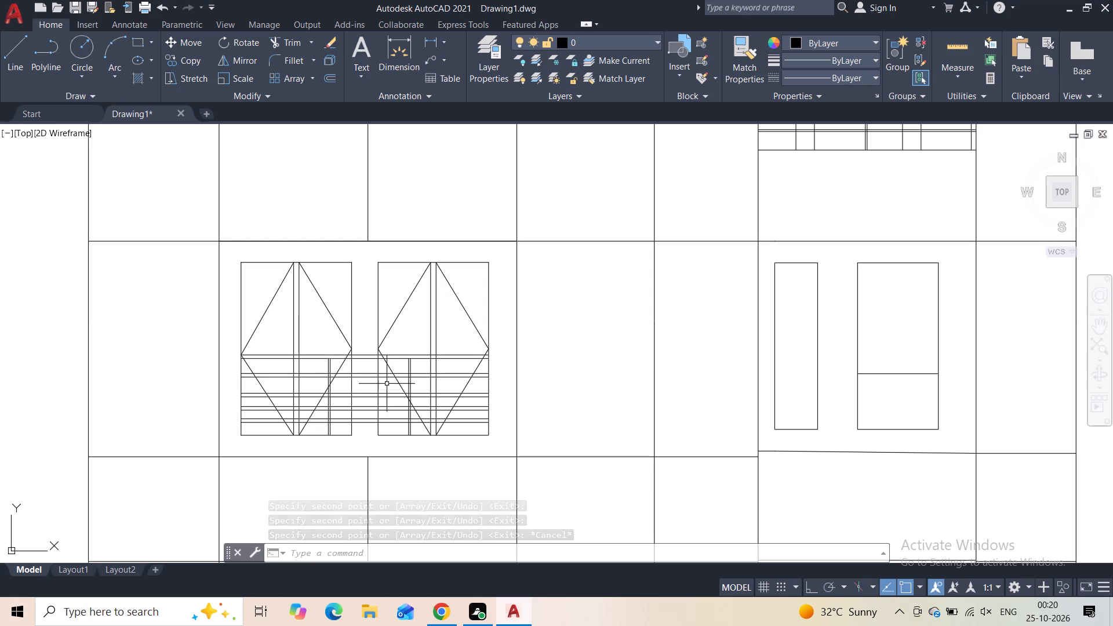
pyautogui.scroll(2, 372, 364)
pyautogui.click(366, 349)
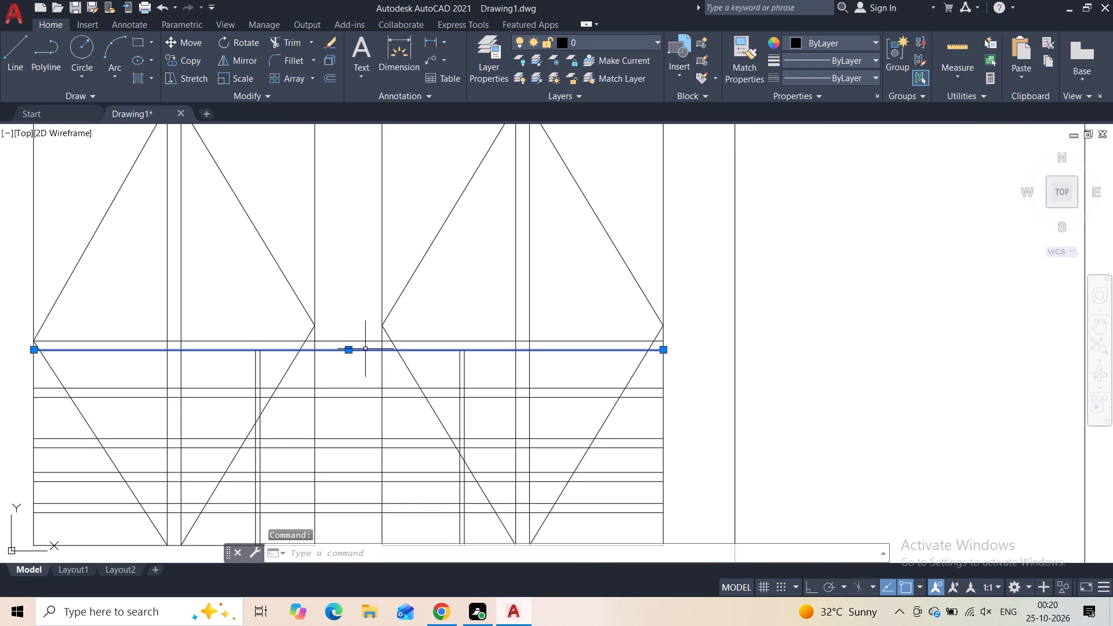
pyautogui.scroll(2, 365, 349)
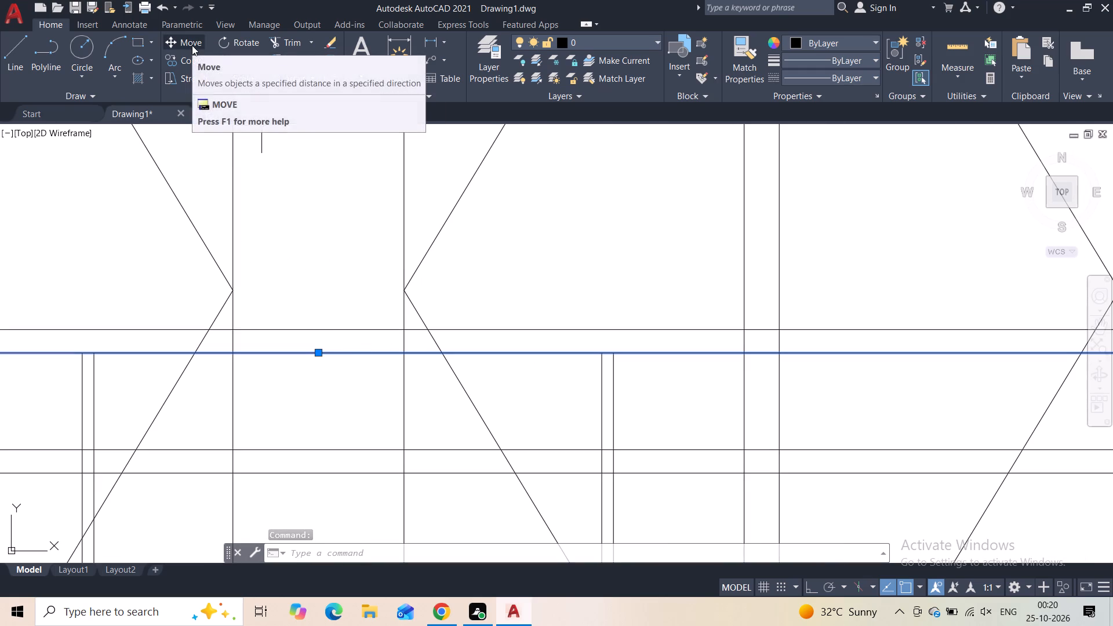
pyautogui.click(335, 80)
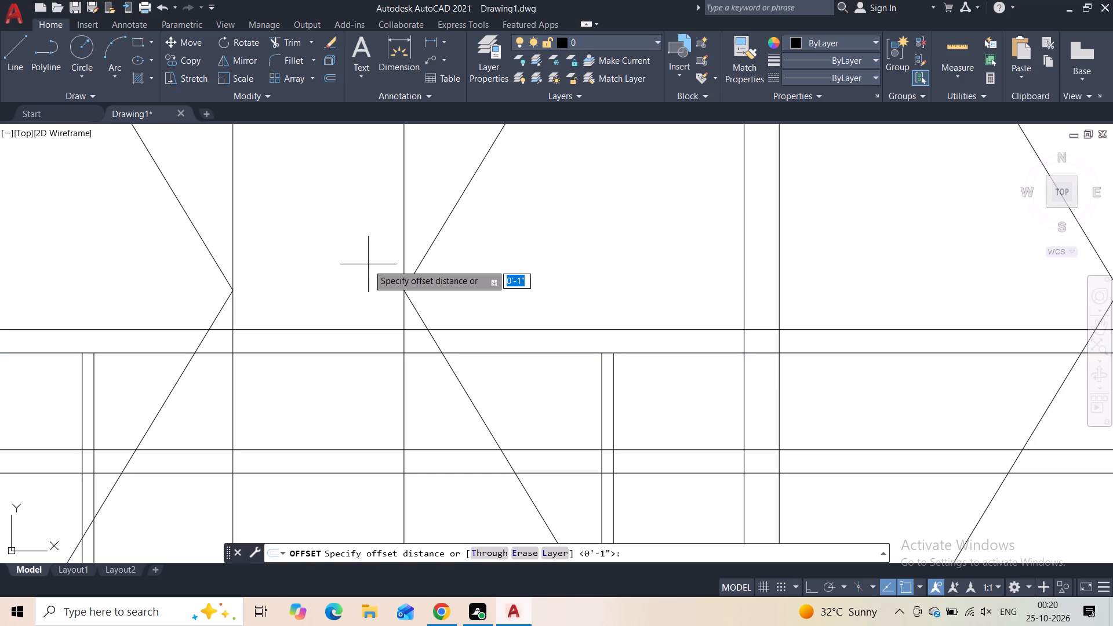
pyautogui.write('1"')
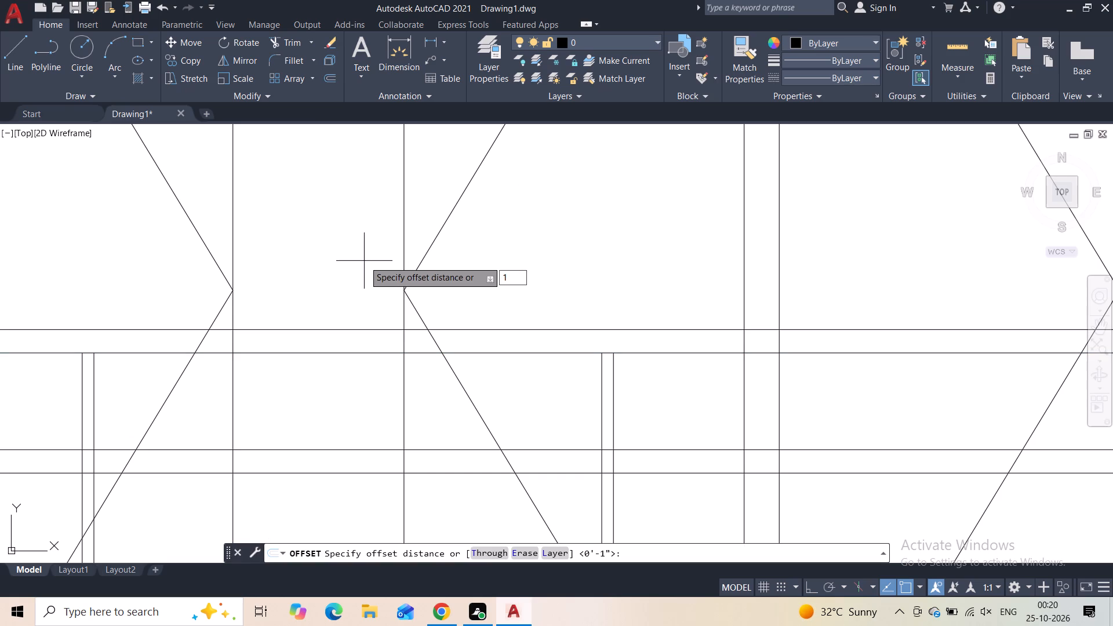
pyautogui.press('Return')
pyautogui.click(362, 261)
pyautogui.moveTo(343, 372); pyautogui.dragTo(339, 266, button='middle')
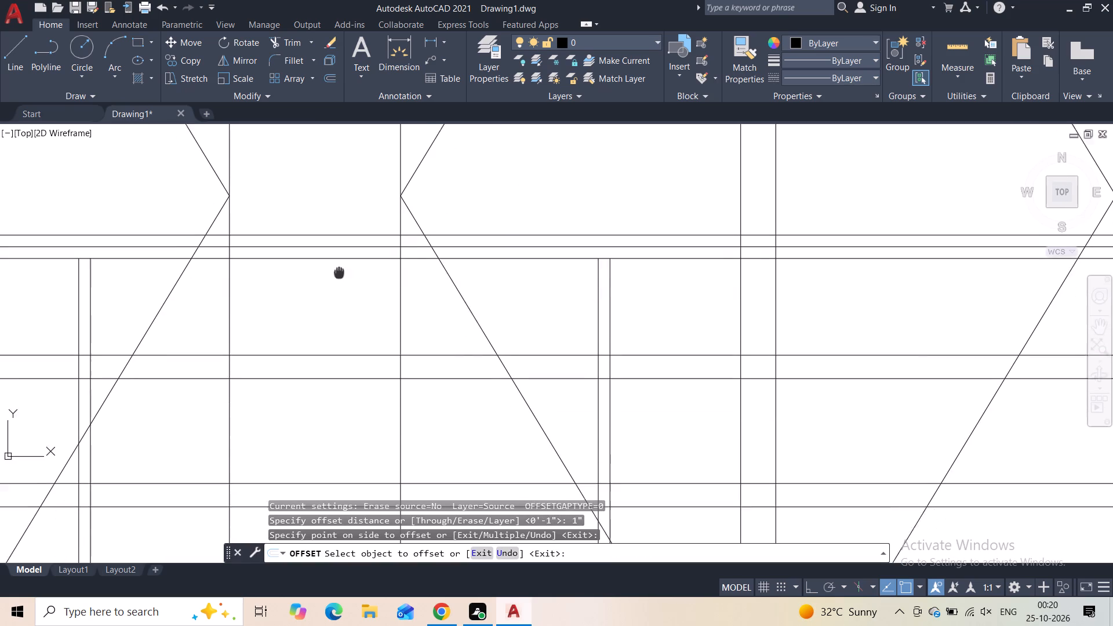
pyautogui.moveTo(339, 266); pyautogui.dragTo(339, 265, button='middle')
pyautogui.click(342, 365)
pyautogui.click(344, 361)
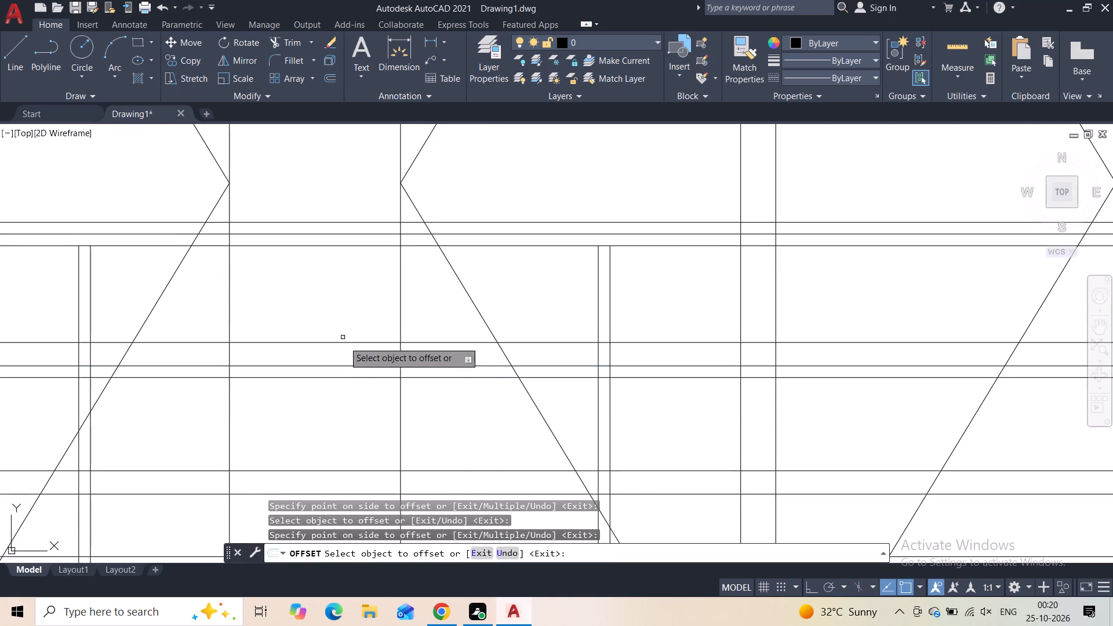
pyautogui.click(351, 365)
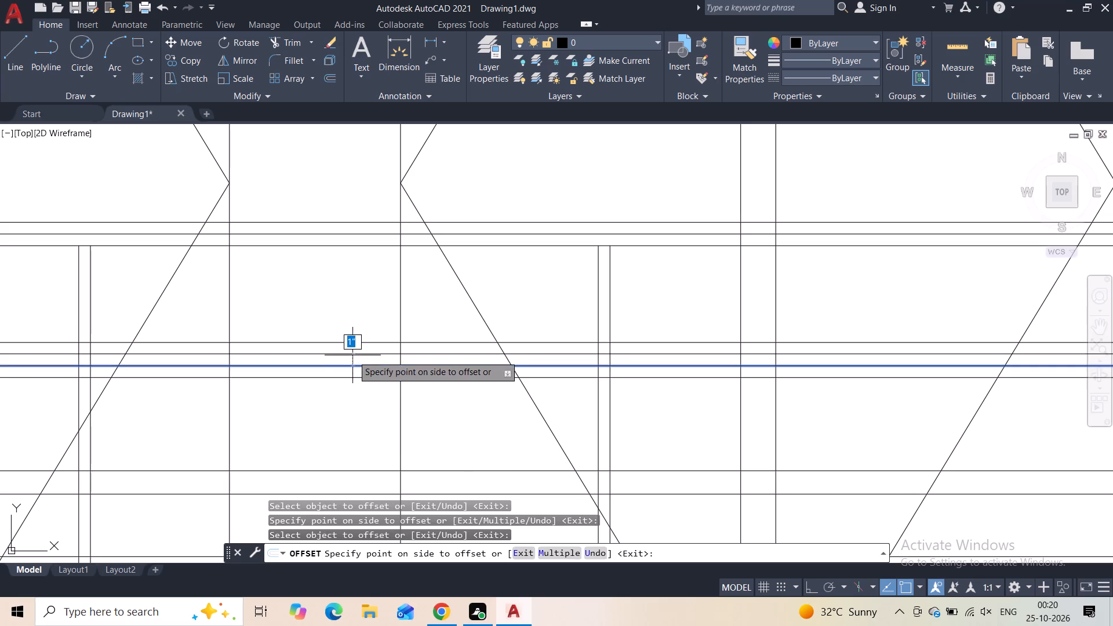
pyautogui.click(352, 355)
# Offset the lower lines of the remaining three copied horizontal pairs 1" upward.
pyautogui.moveTo(348, 322); pyautogui.dragTo(334, 139, button='middle')
pyautogui.click(336, 313)
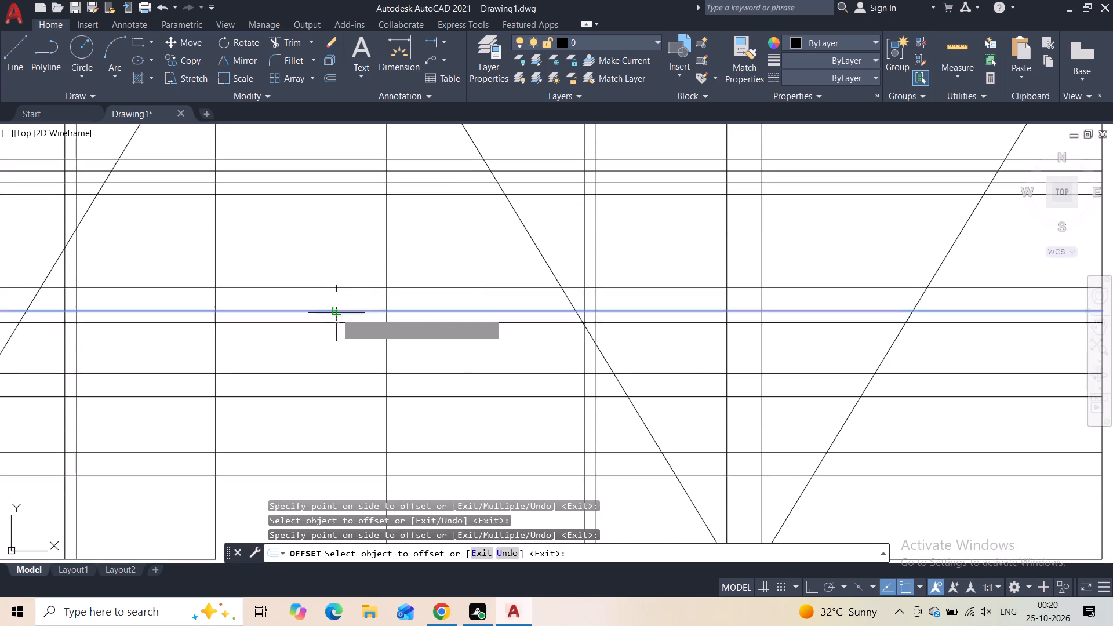
pyautogui.click(342, 301)
pyautogui.moveTo(334, 363); pyautogui.dragTo(341, 299, button='middle')
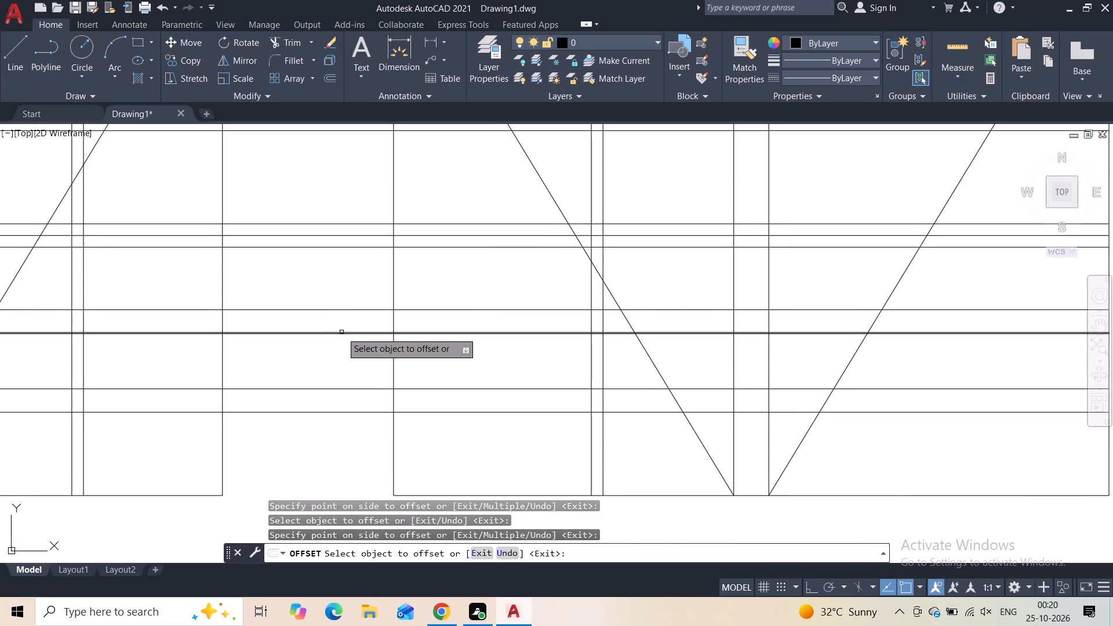
pyautogui.click(342, 334)
pyautogui.click(344, 326)
pyautogui.click(344, 411)
pyautogui.click(348, 403)
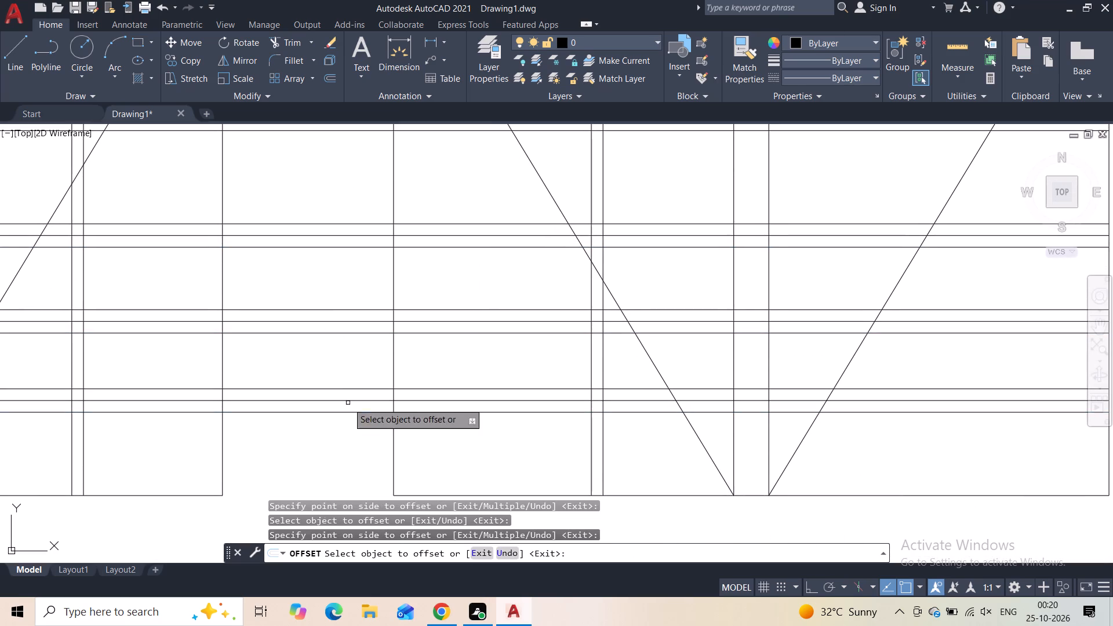
pyautogui.press('Escape')
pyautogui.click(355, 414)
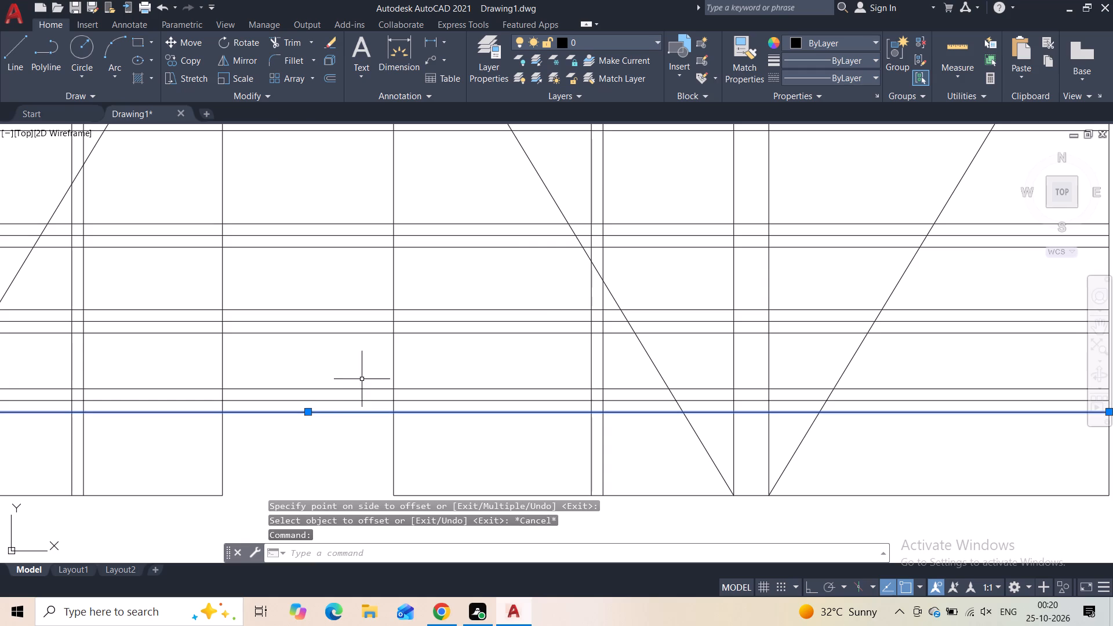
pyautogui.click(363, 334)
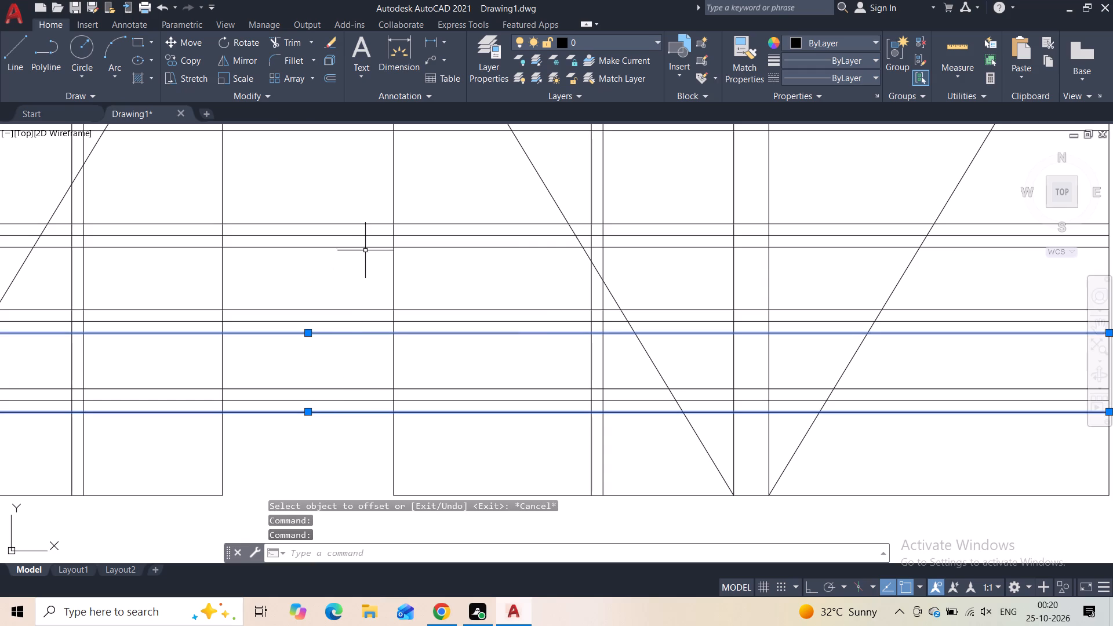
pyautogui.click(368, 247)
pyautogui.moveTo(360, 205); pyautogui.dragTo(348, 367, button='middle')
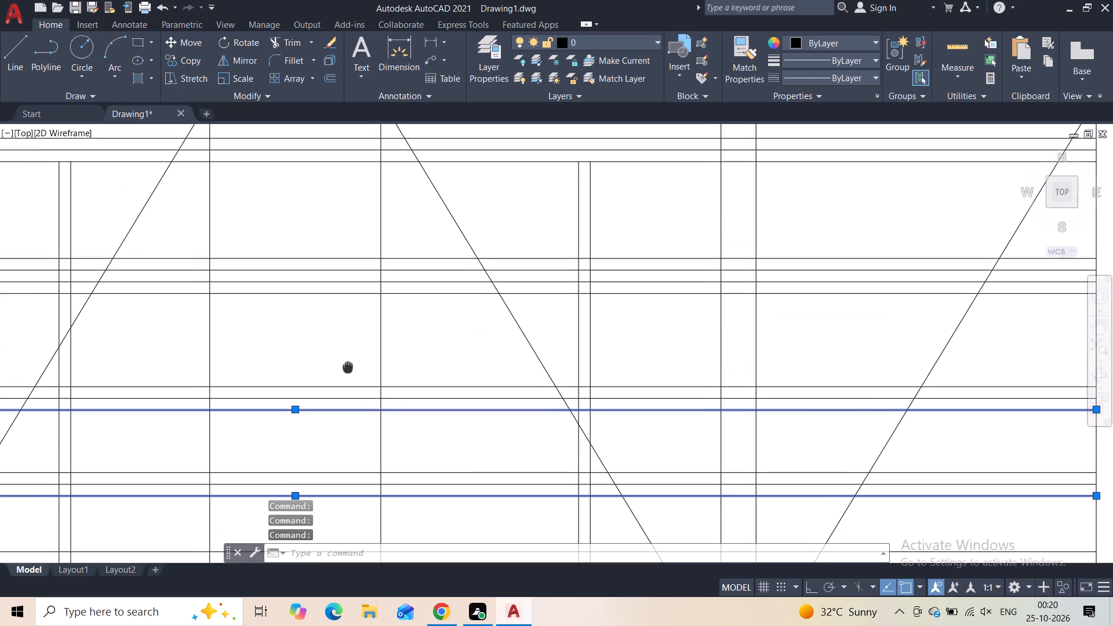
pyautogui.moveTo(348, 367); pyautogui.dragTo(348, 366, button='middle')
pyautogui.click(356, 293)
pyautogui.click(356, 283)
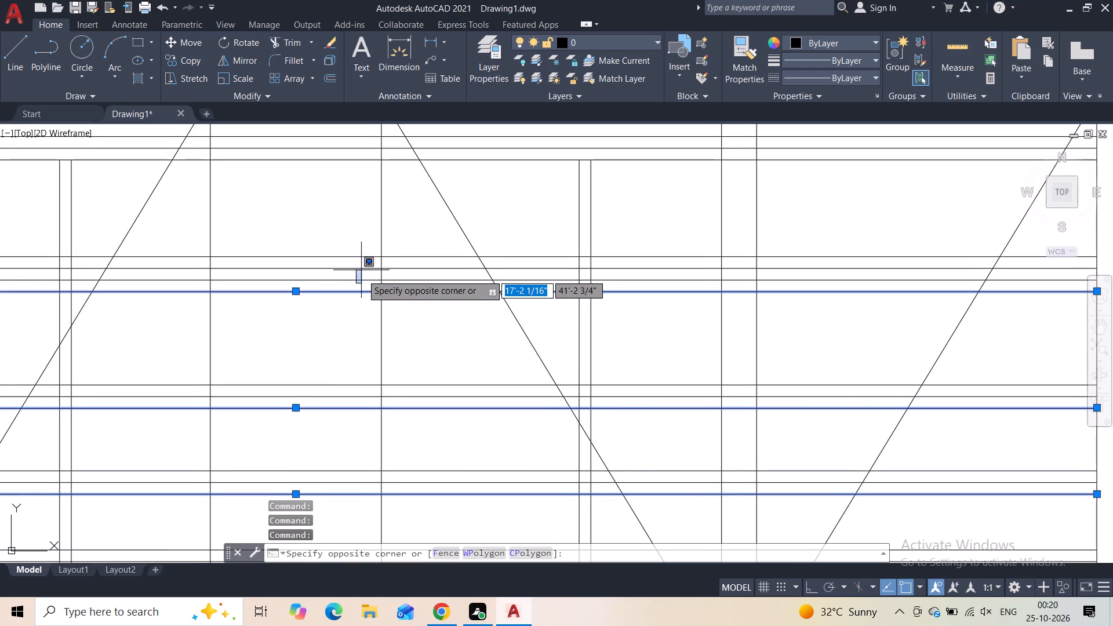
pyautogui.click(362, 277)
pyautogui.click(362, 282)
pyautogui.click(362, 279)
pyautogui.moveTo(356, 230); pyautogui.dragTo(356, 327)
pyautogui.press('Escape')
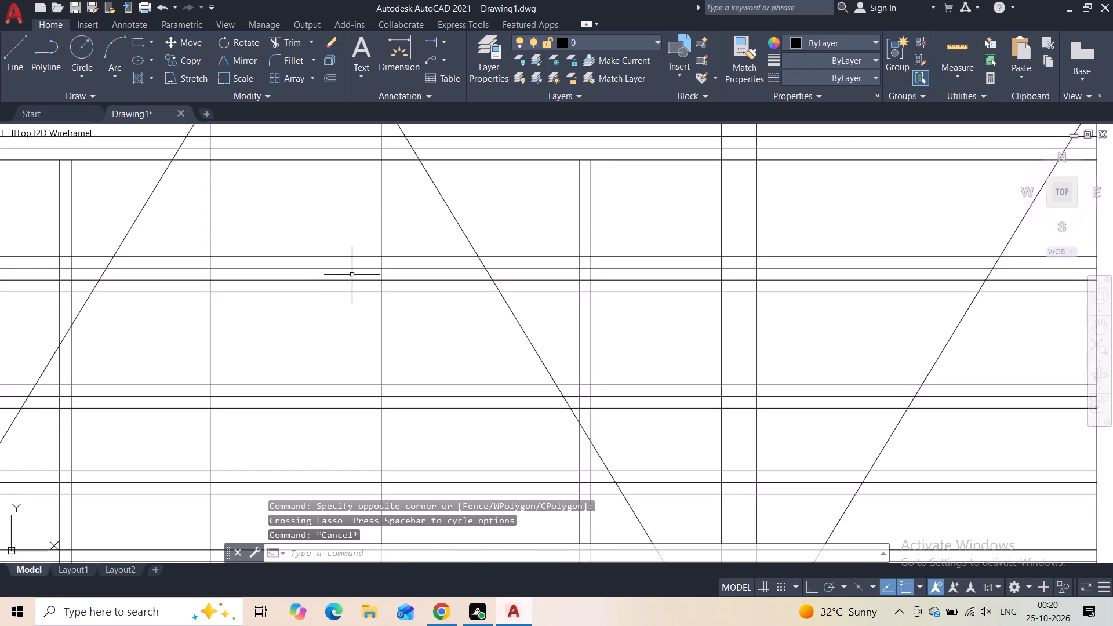
# Erase the six surplus lower horizontal lines across both bay windows, leaving two lines for each of the five rails.
pyautogui.click(352, 279)
pyautogui.click(352, 303)
pyautogui.click(356, 287)
pyautogui.click(356, 281)
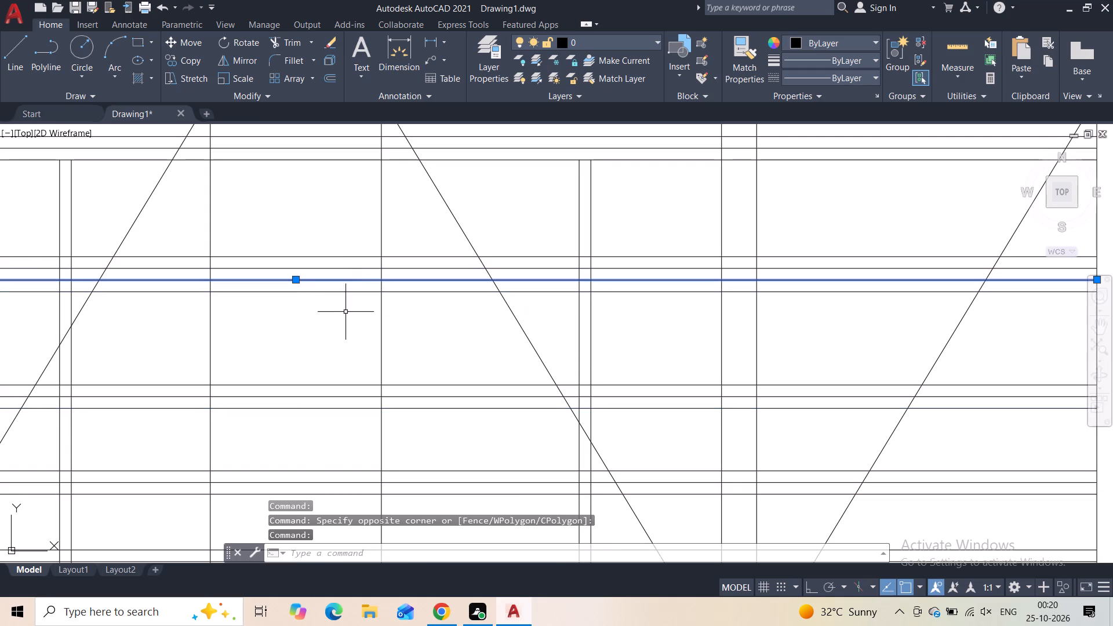
pyautogui.click(346, 294)
pyautogui.click(350, 288)
pyautogui.click(344, 291)
pyautogui.moveTo(334, 333); pyautogui.dragTo(333, 294, button='middle')
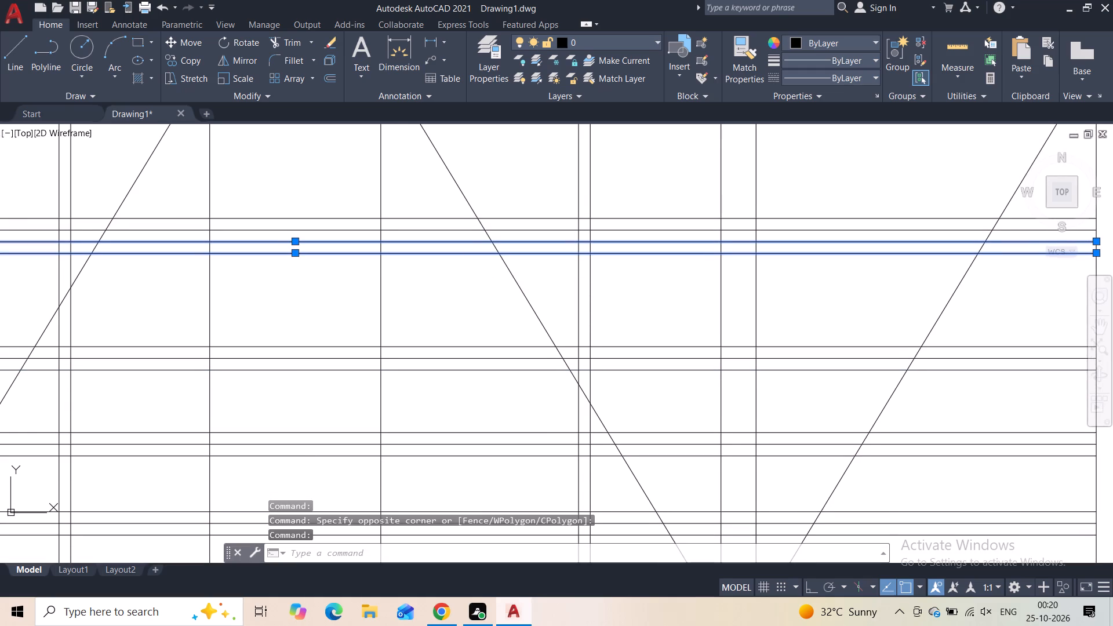
pyautogui.click(333, 369)
pyautogui.click(341, 457)
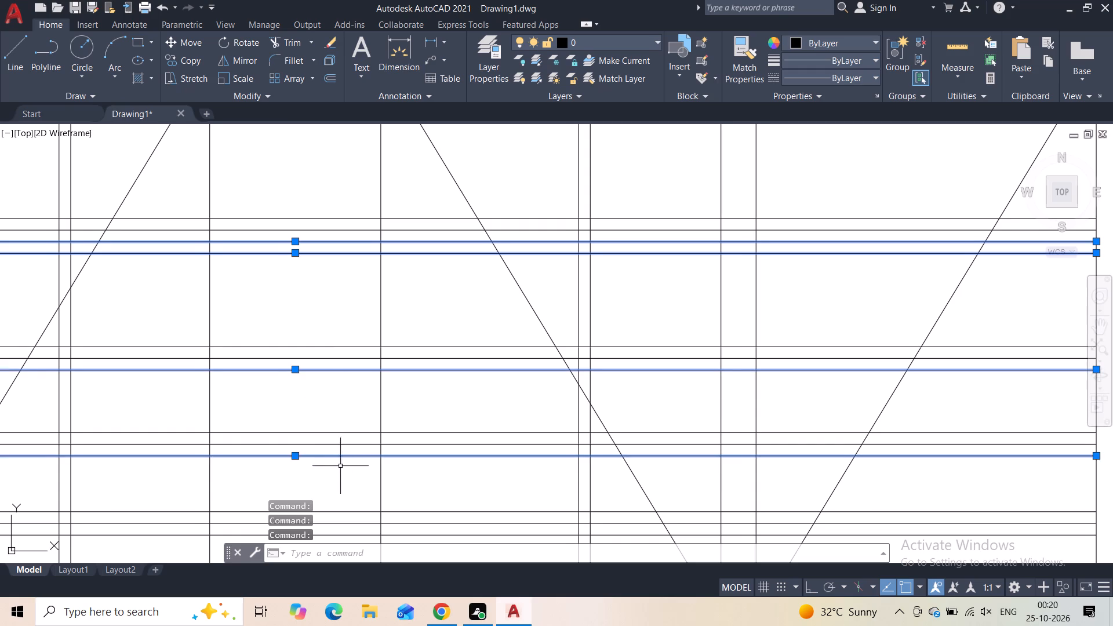
pyautogui.moveTo(340, 466); pyautogui.dragTo(344, 341, button='middle')
pyautogui.click(333, 413)
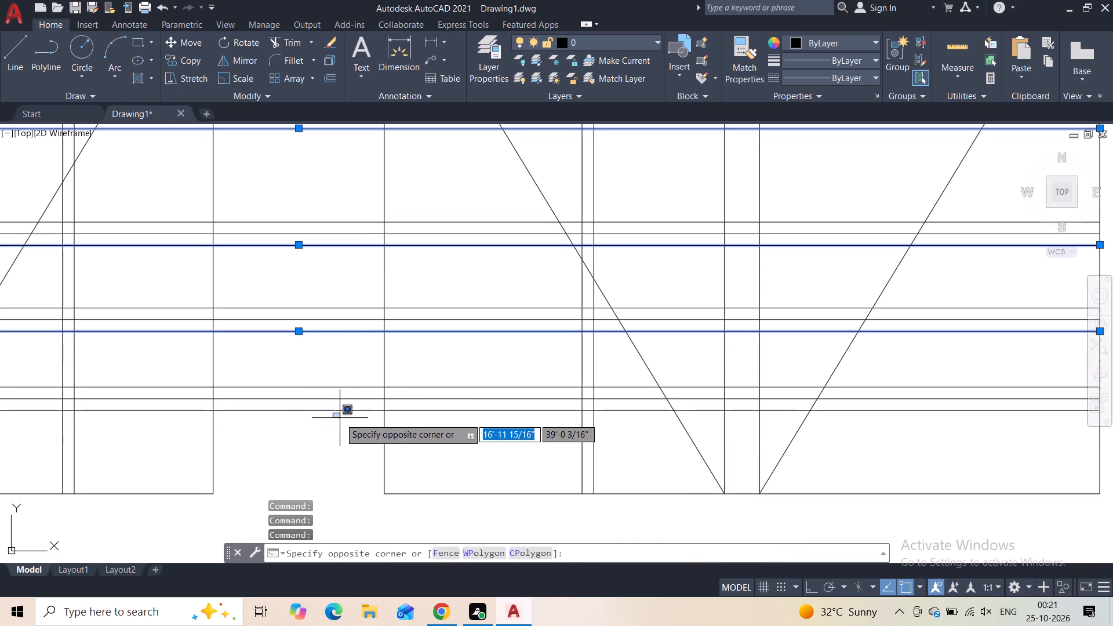
pyautogui.click(342, 406)
pyautogui.click(341, 413)
pyautogui.moveTo(353, 333); pyautogui.dragTo(347, 393, button='middle')
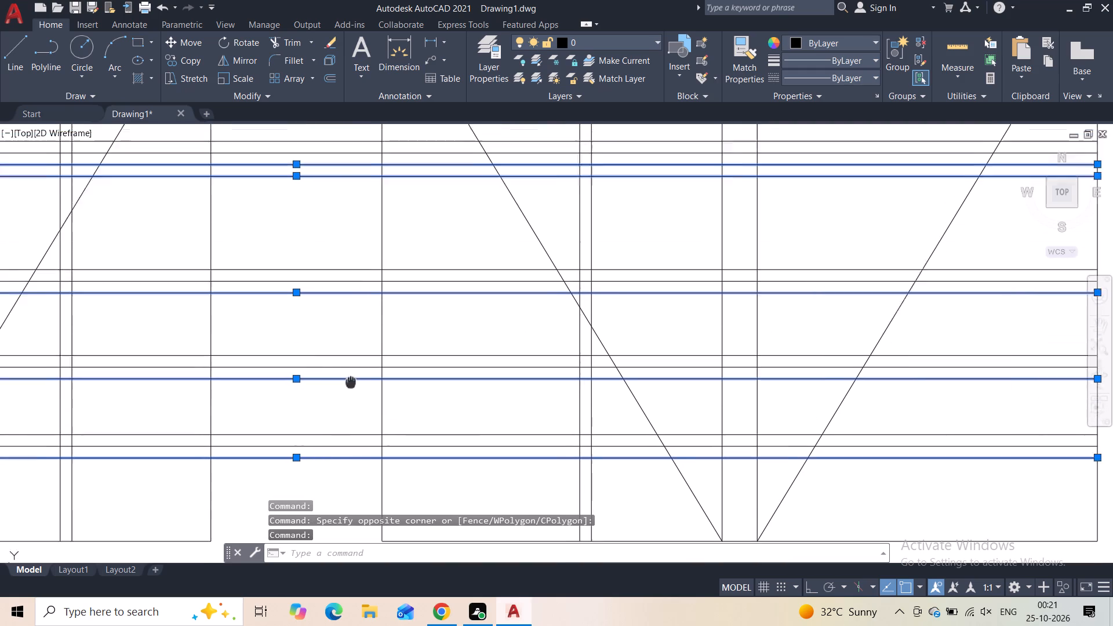
pyautogui.moveTo(347, 393); pyautogui.dragTo(343, 406, button='middle')
pyautogui.moveTo(336, 250); pyautogui.dragTo(319, 450, button='middle')
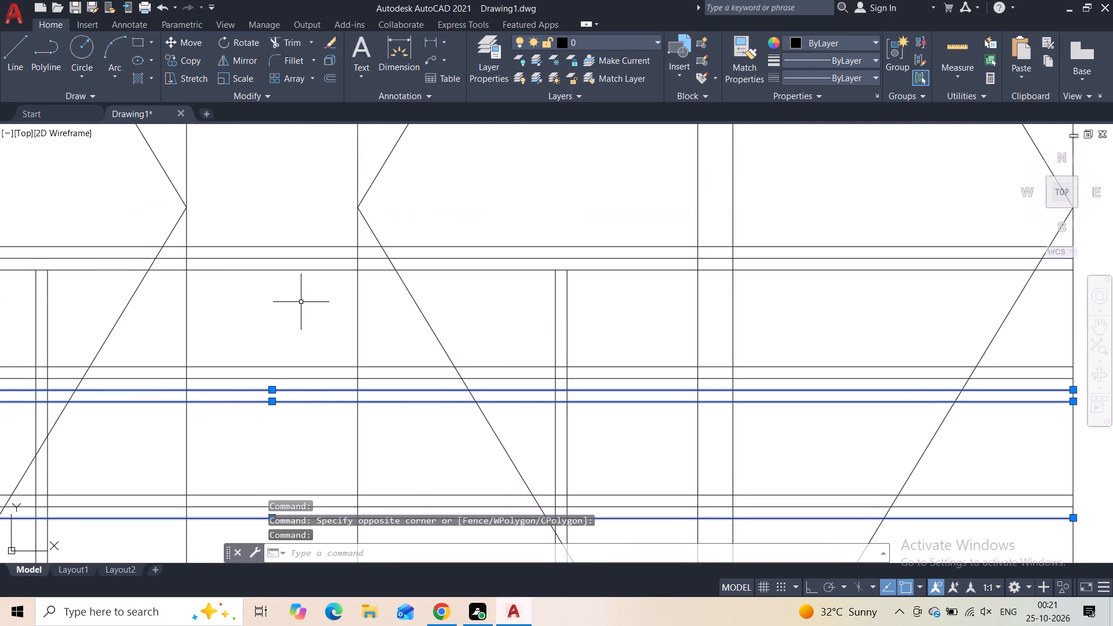
pyautogui.click(310, 270)
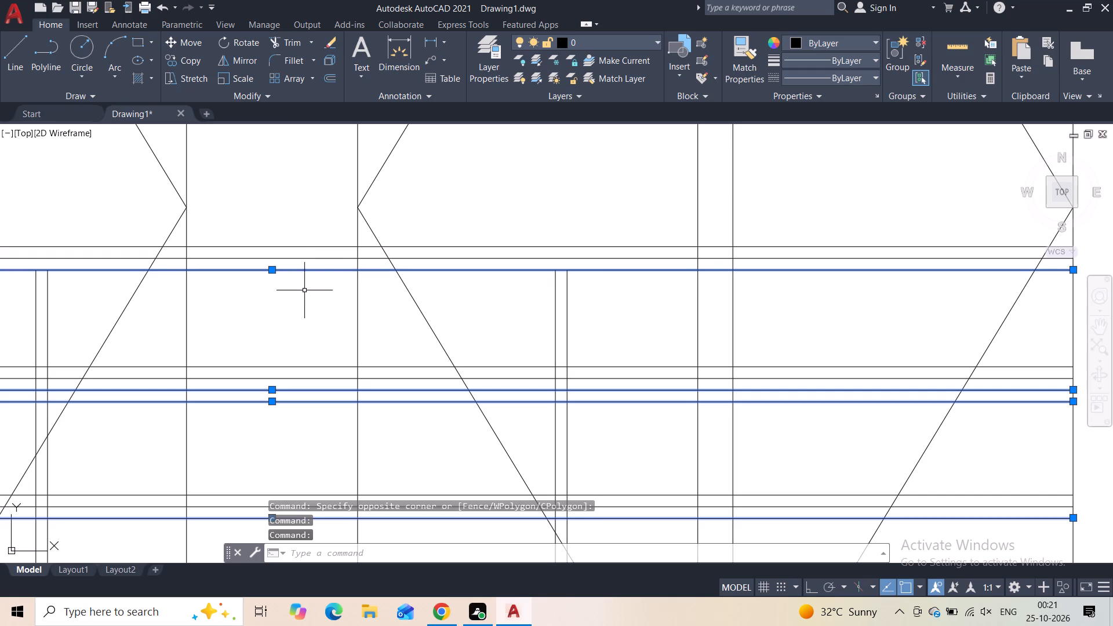
pyautogui.press('Delete')
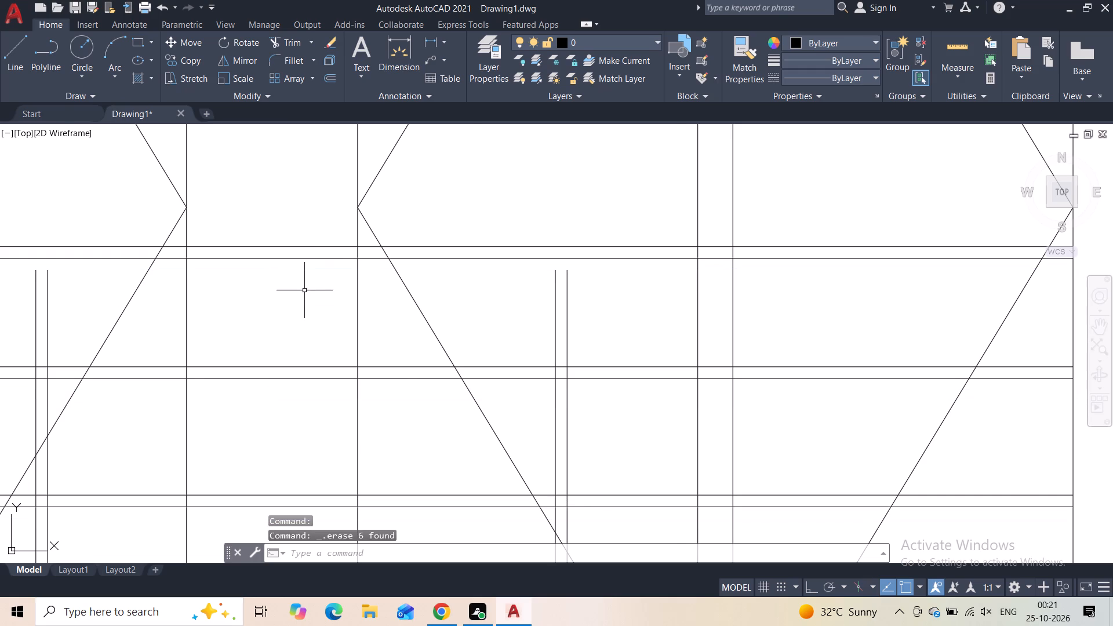
# Draw two short vertical lines extending the right-hand bay window's lower bar pair up to the top rail's lower line.
pyautogui.scroll(-2, 304, 290)
pyautogui.moveTo(303, 292); pyautogui.dragTo(430, 246, button='middle')
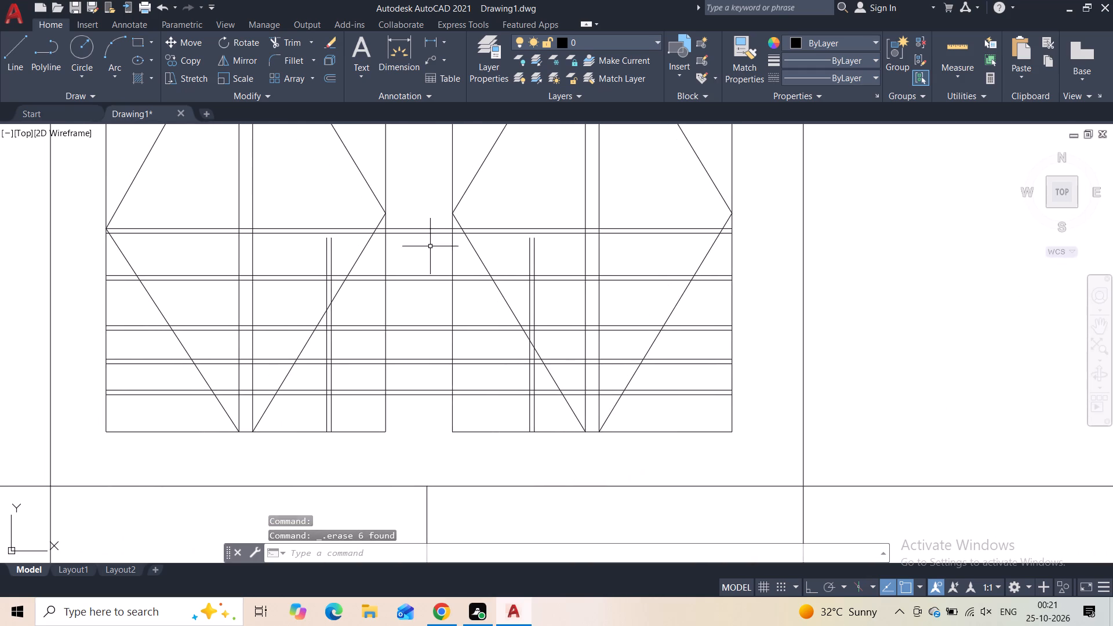
pyautogui.scroll(2, 523, 257)
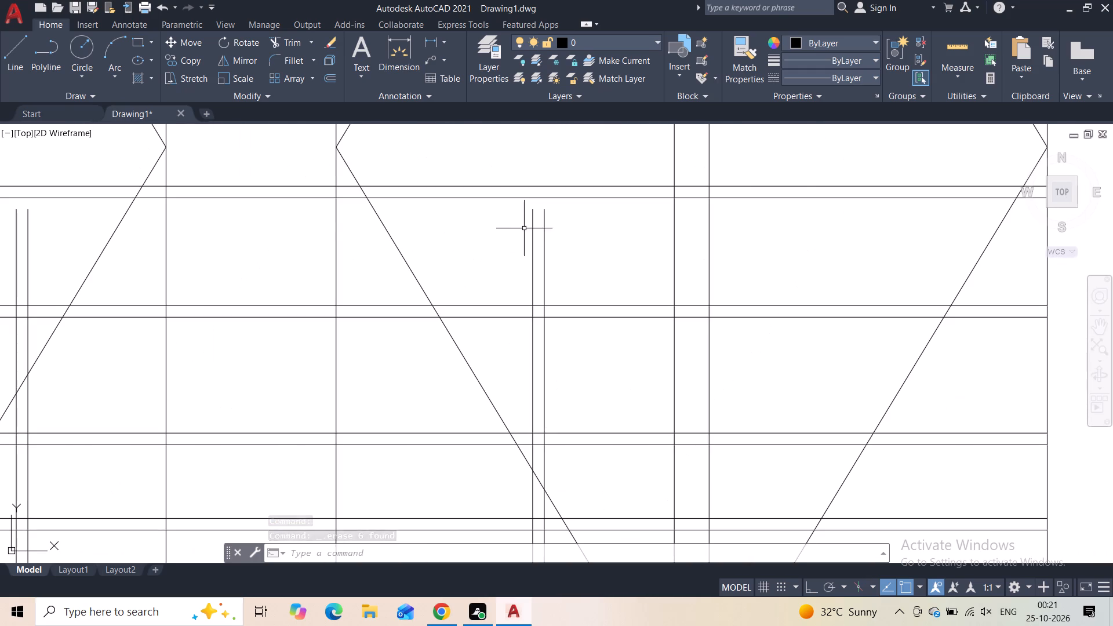
pyautogui.scroll(1, 526, 217)
pyautogui.press('space')
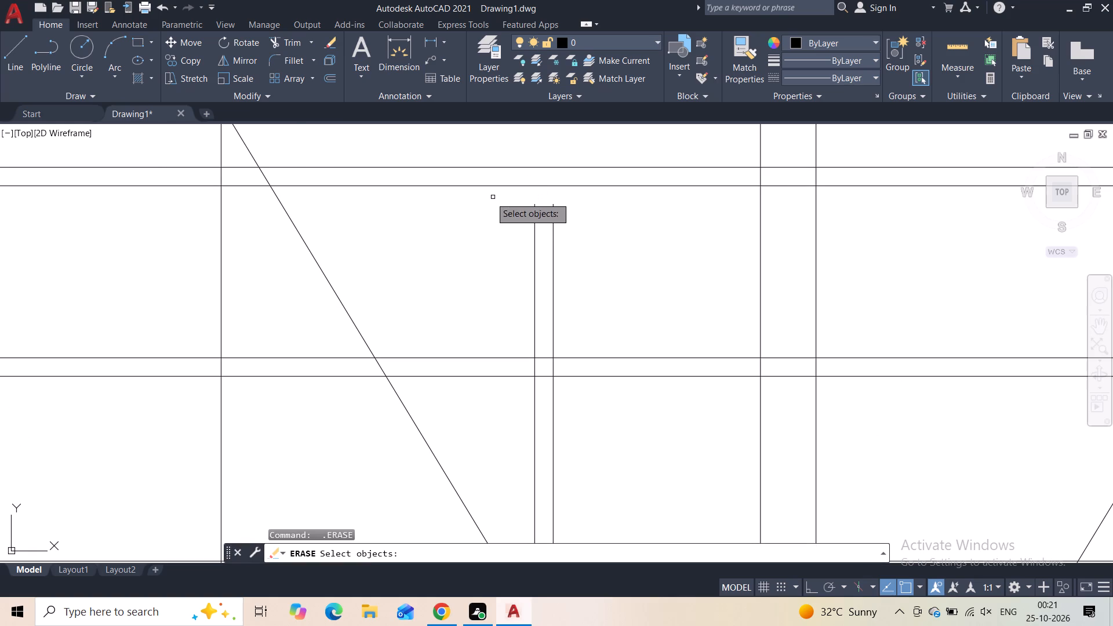
pyautogui.press('Escape')
pyautogui.click(10, 65)
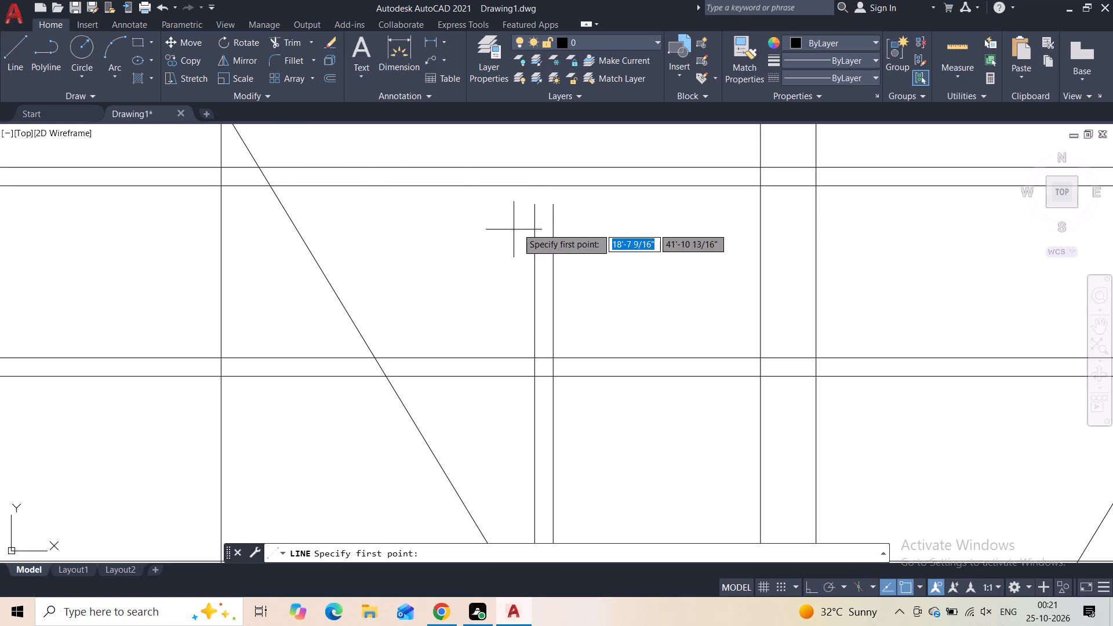
pyautogui.click(534, 203)
pyautogui.click(537, 189)
pyautogui.press('Escape')
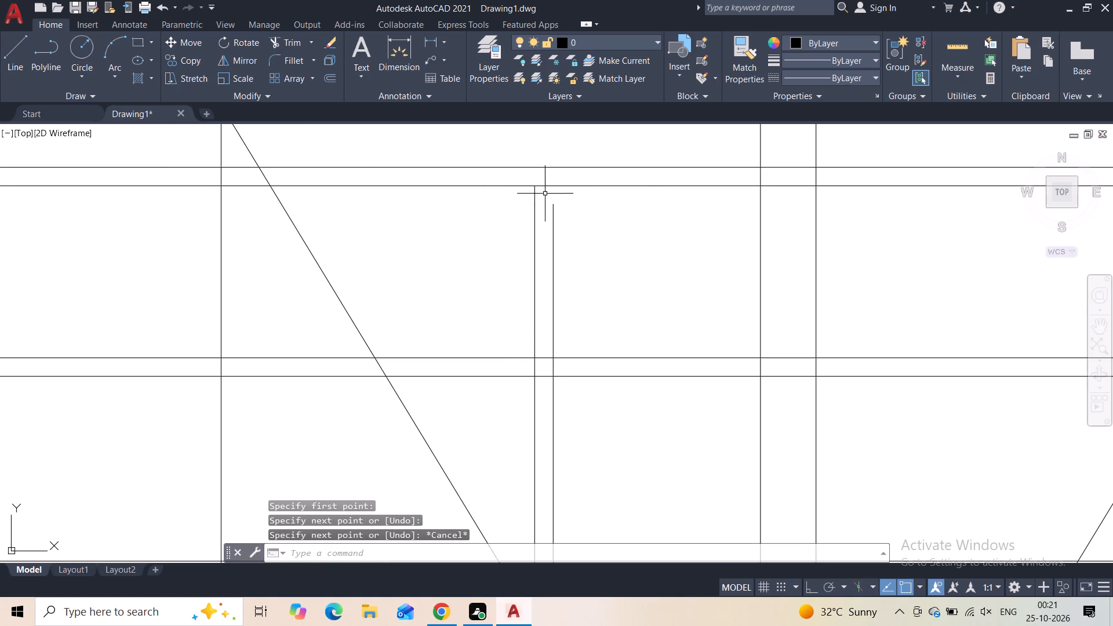
pyautogui.press('space')
pyautogui.click(553, 205)
pyautogui.click(558, 206)
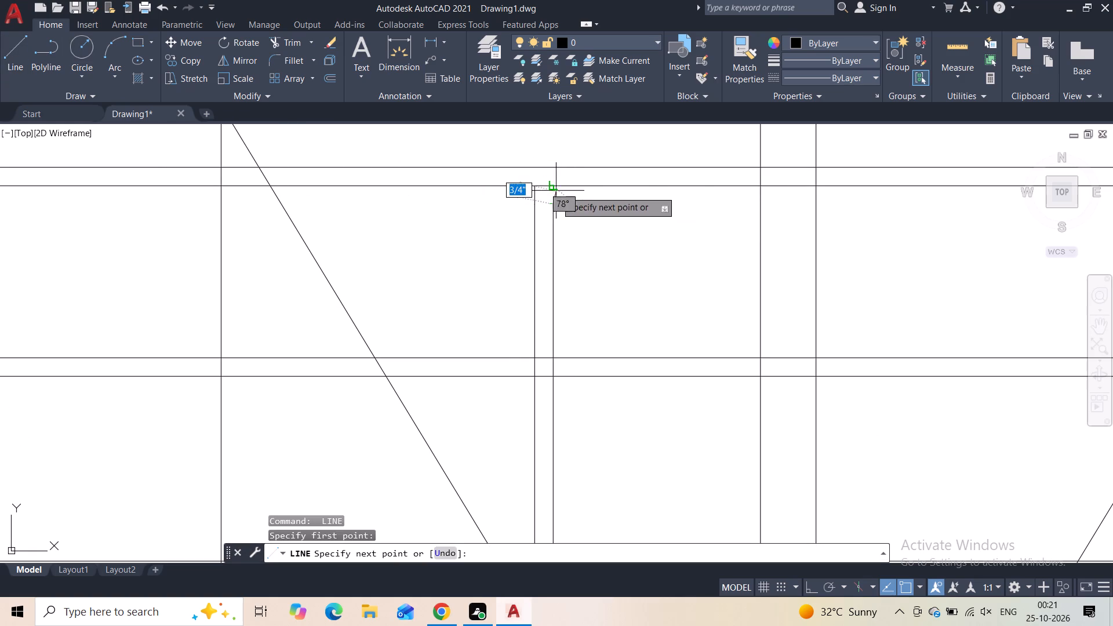
pyautogui.click(555, 190)
pyautogui.press('space')
# Draw two short vertical lines extending the left-hand bay window's lower bar pair up to the top rail's lower line.
pyautogui.moveTo(486, 235); pyautogui.dragTo(755, 177, button='middle')
pyautogui.scroll(-3, 707, 225)
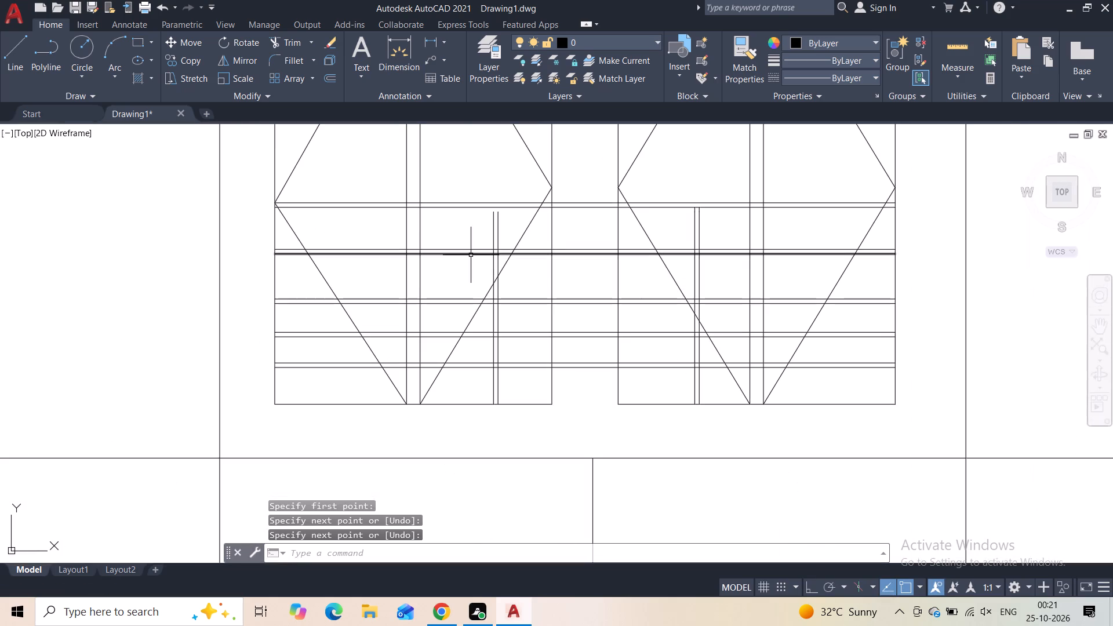
pyautogui.scroll(3, 496, 225)
pyautogui.moveTo(483, 202); pyautogui.dragTo(482, 290, button='middle')
pyautogui.press('space')
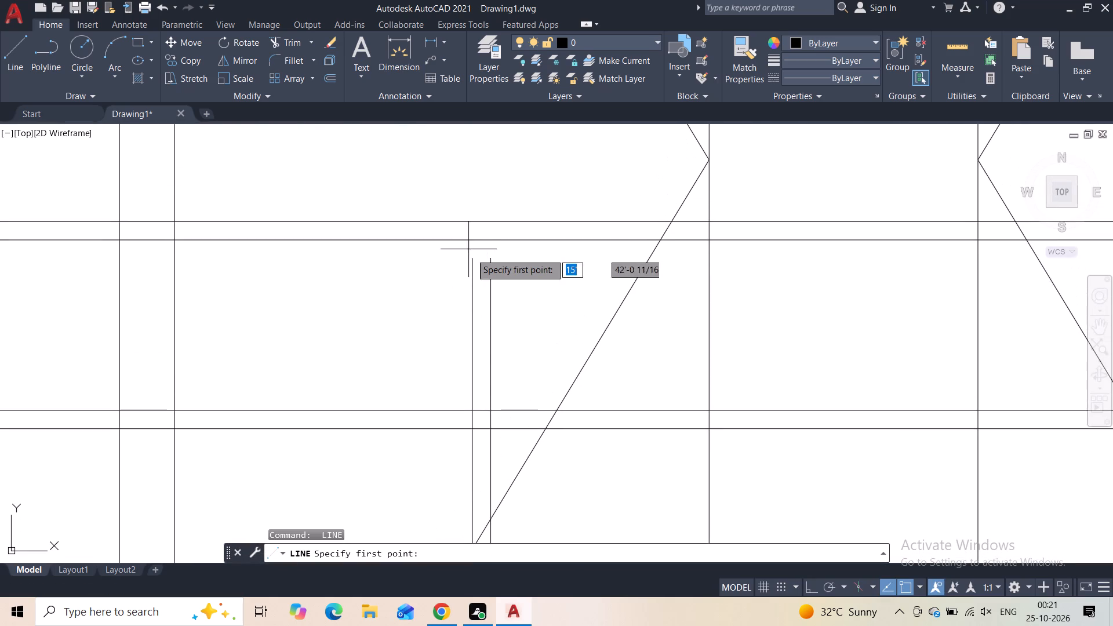
pyautogui.click(474, 258)
pyautogui.click(474, 242)
pyautogui.press('Escape')
pyautogui.press('space')
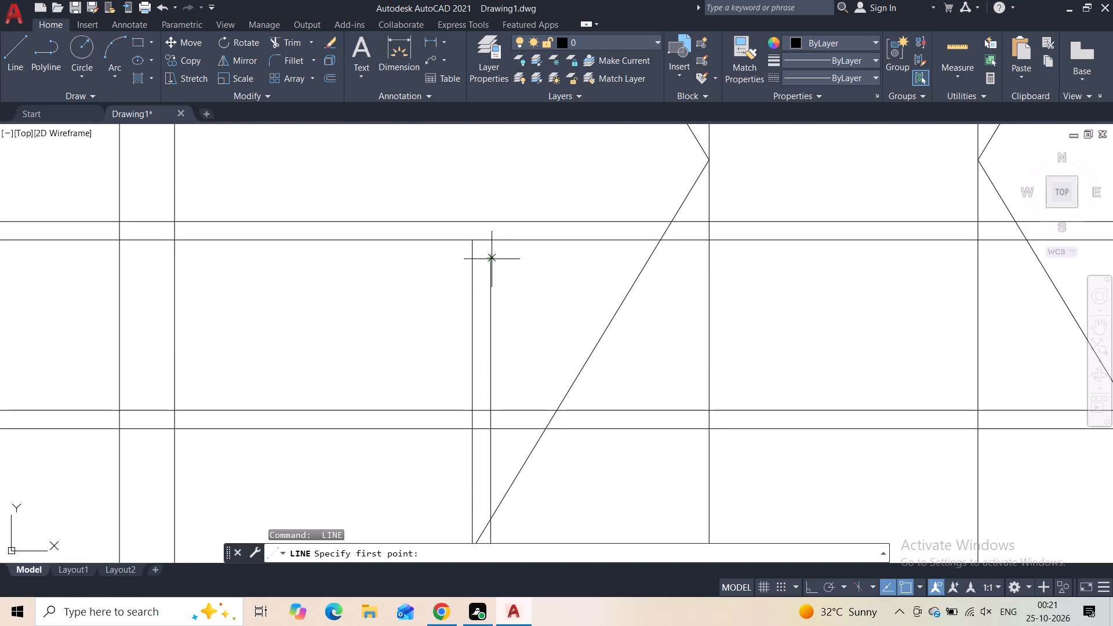
pyautogui.click(492, 261)
pyautogui.click(494, 244)
pyautogui.press('Escape')
# Draw the ground-floor door's swing lines from its upper left corner to the right side's midpoint and back to the lower left corner.
pyautogui.scroll(-5, 511, 301)
pyautogui.scroll(-2, 654, 272)
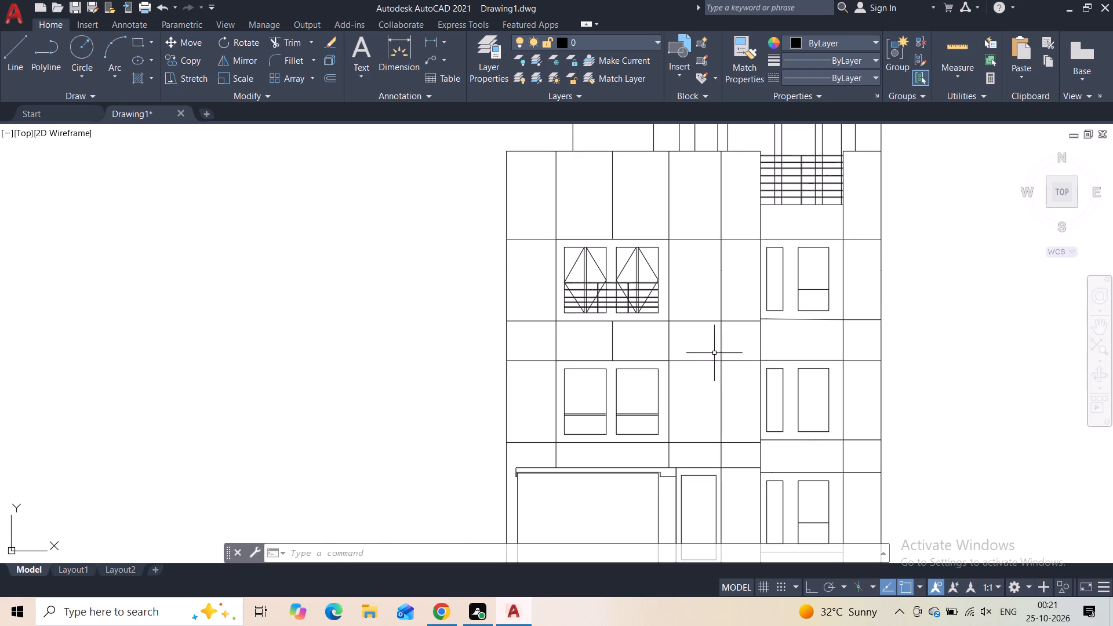
pyautogui.moveTo(689, 395); pyautogui.dragTo(656, 294, button='middle')
pyautogui.scroll(1, 711, 390)
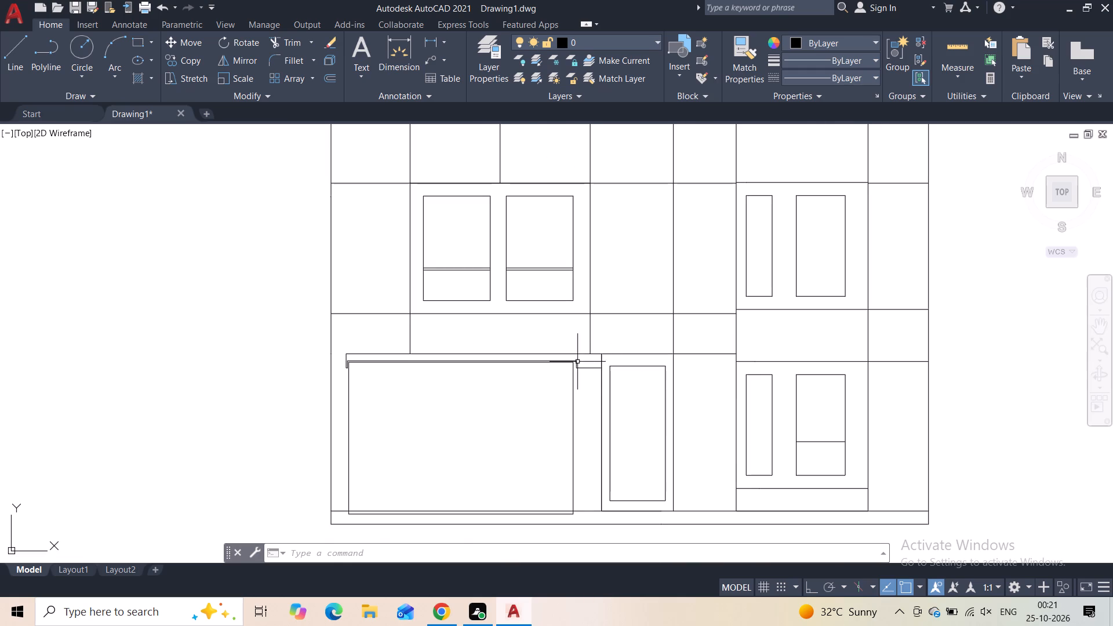
pyautogui.click(17, 71)
pyautogui.scroll(2, 636, 432)
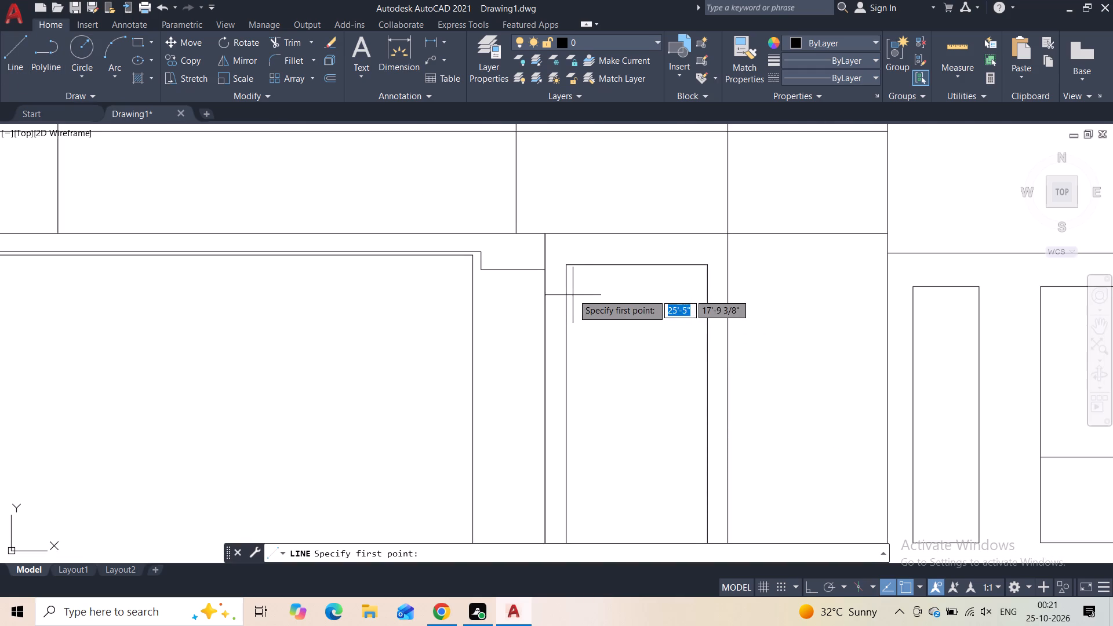
pyautogui.click(568, 270)
pyautogui.moveTo(639, 387); pyautogui.dragTo(588, 203, button='middle')
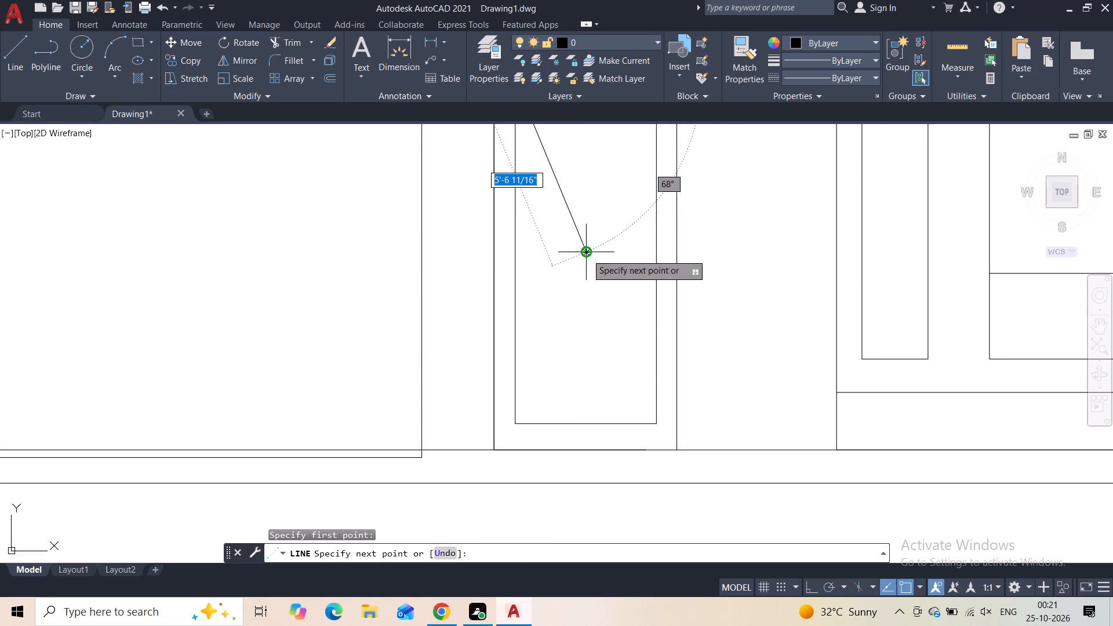
pyautogui.click(656, 249)
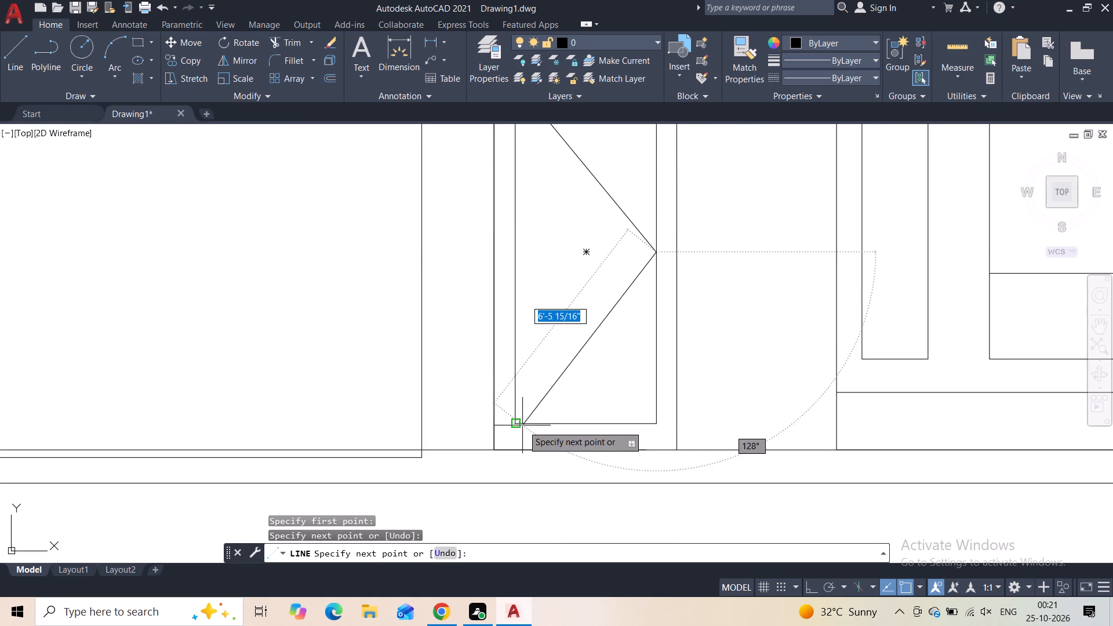
pyautogui.click(521, 425)
pyautogui.press('Escape')
# Draw a line from the parapet corner beside the slatted railing, slanting down-left a short way and continuing down the facade column.
pyautogui.scroll(-2, 547, 362)
pyautogui.moveTo(545, 310); pyautogui.dragTo(545, 388, button='middle')
pyautogui.scroll(-3, 545, 389)
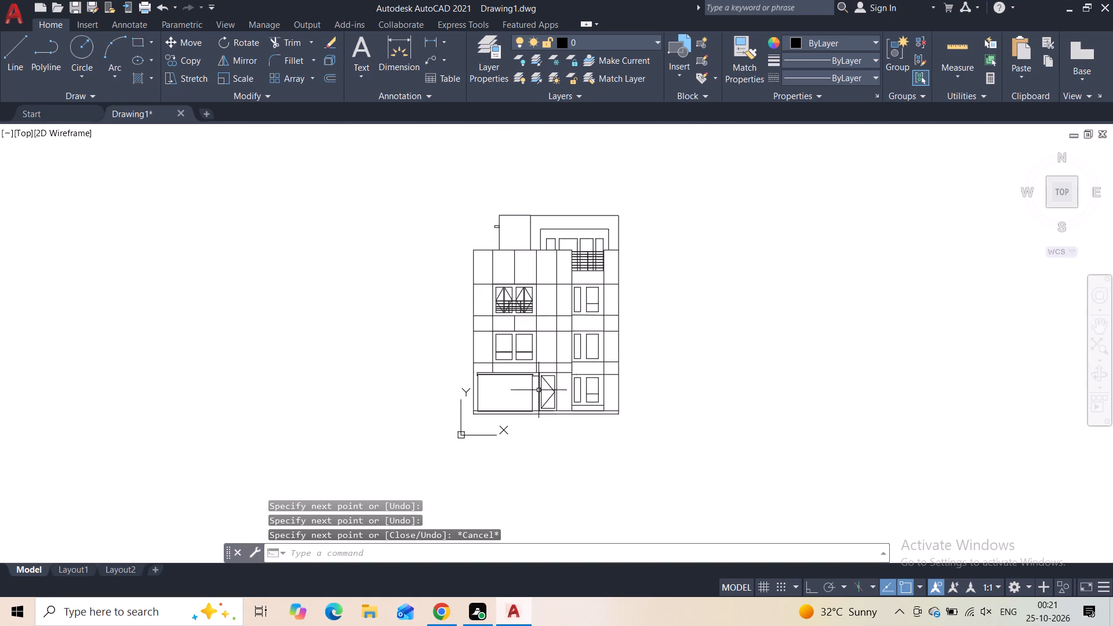
pyautogui.scroll(1, 638, 301)
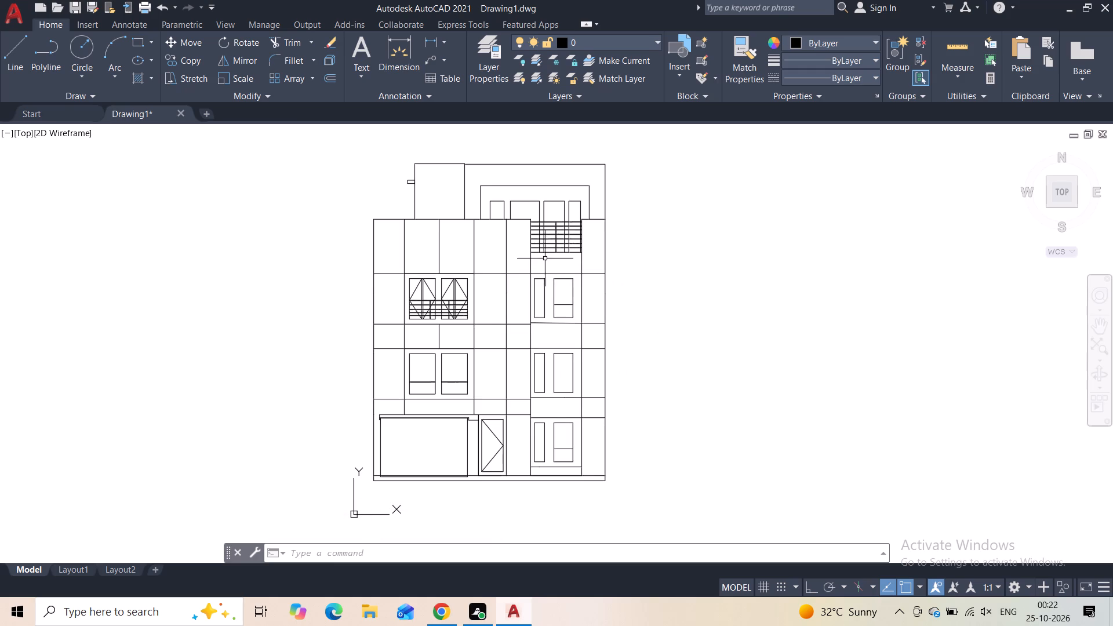
pyautogui.scroll(2, 516, 234)
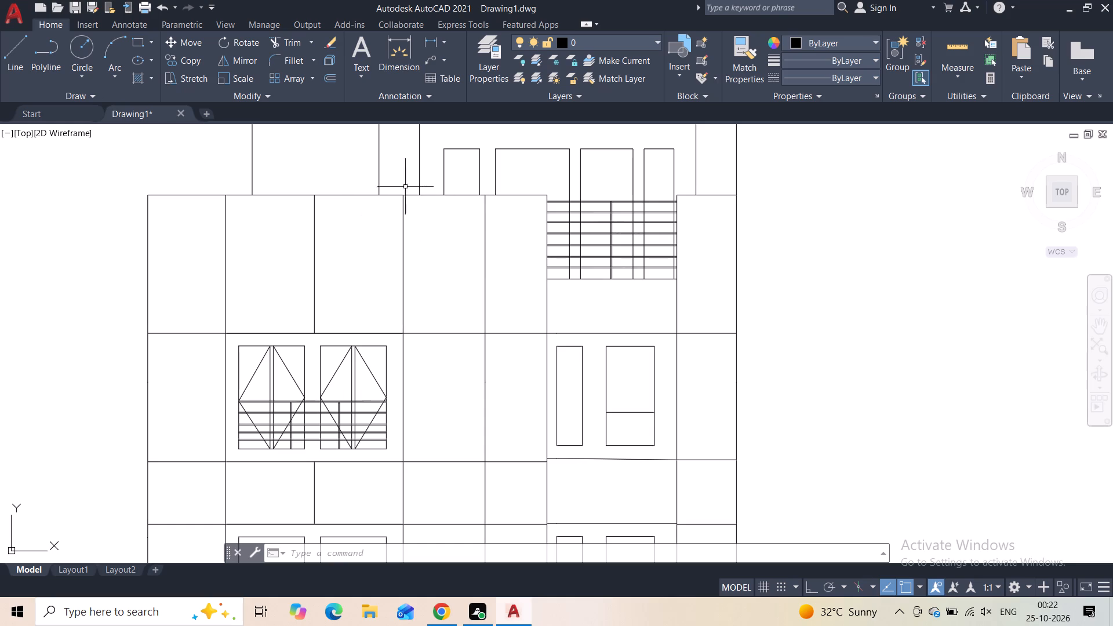
pyautogui.press('space')
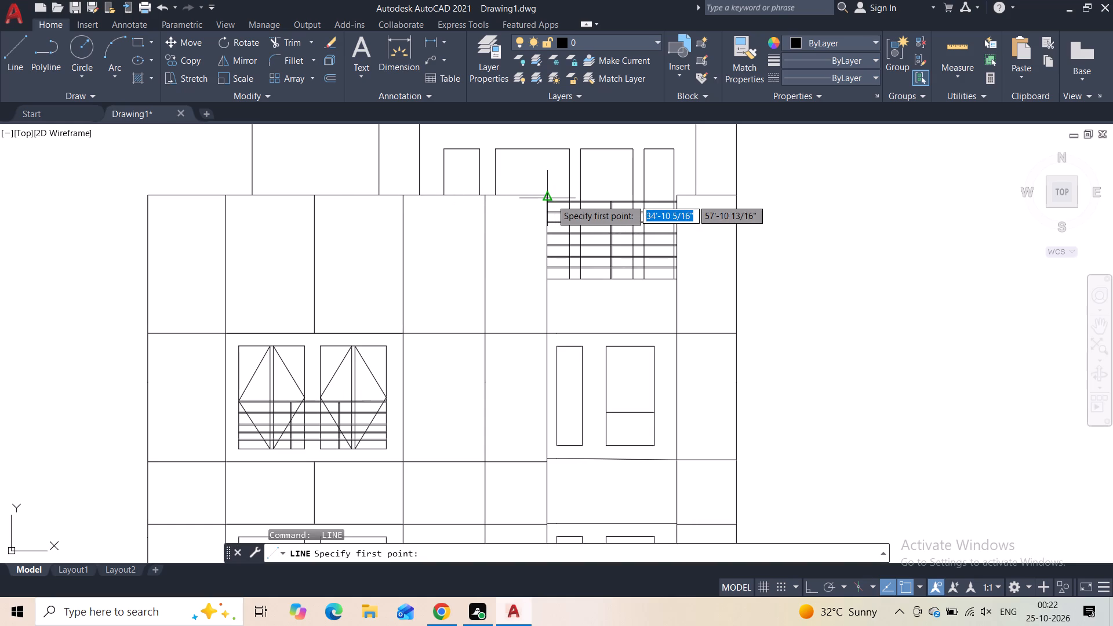
pyautogui.scroll(2, 547, 196)
pyautogui.click(539, 195)
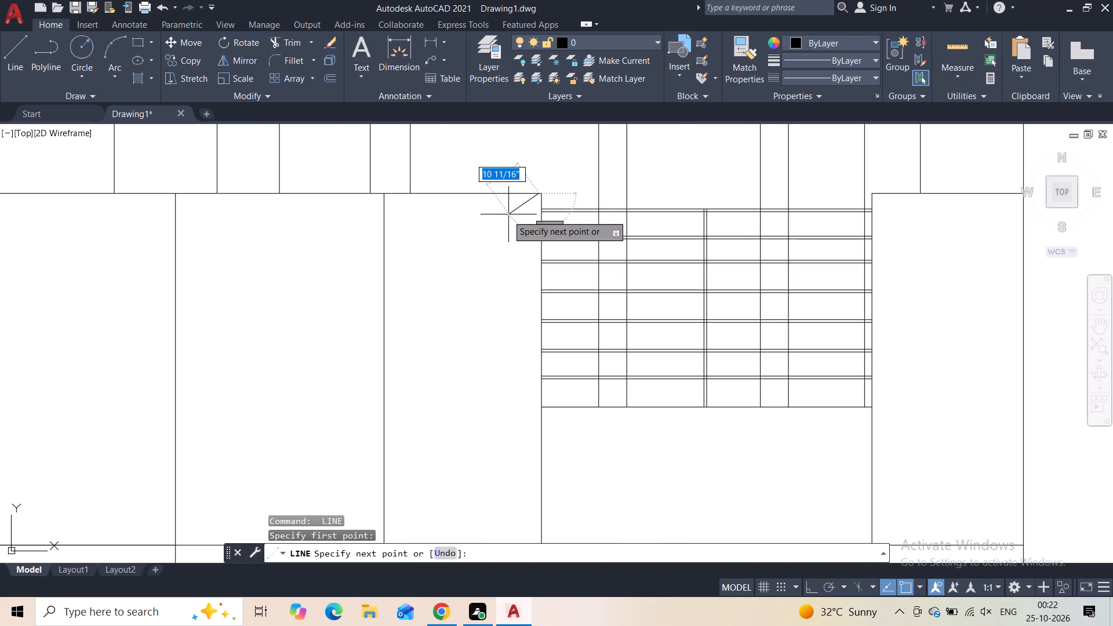
pyautogui.click(497, 231)
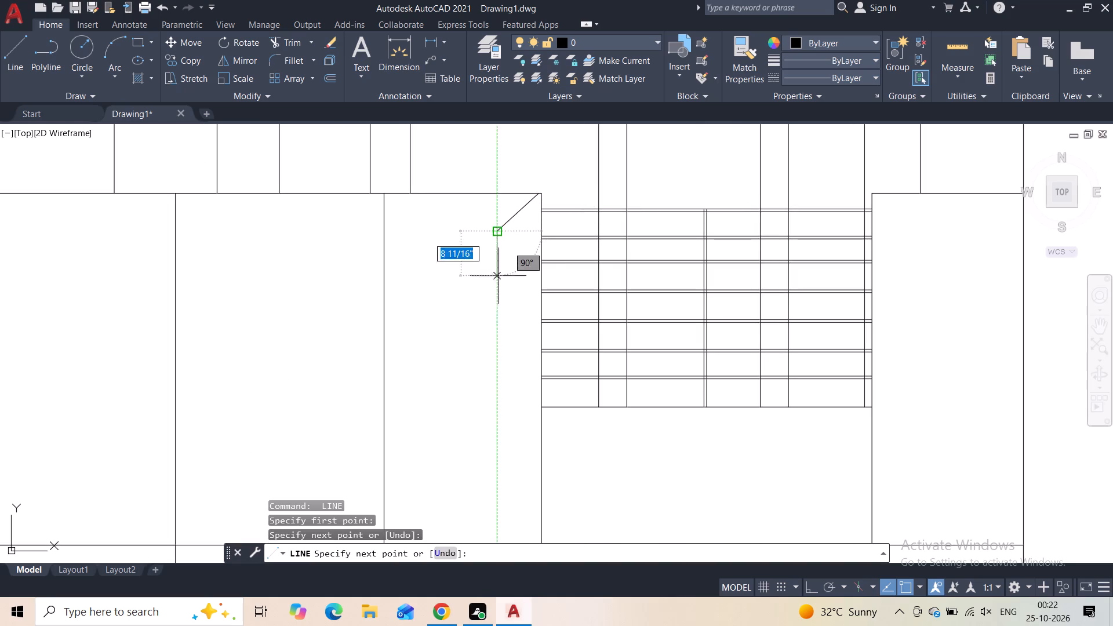
pyautogui.moveTo(498, 300); pyautogui.dragTo(485, 151, button='middle')
pyautogui.moveTo(475, 340); pyautogui.dragTo(483, 180, button='middle')
pyautogui.scroll(-2, 489, 375)
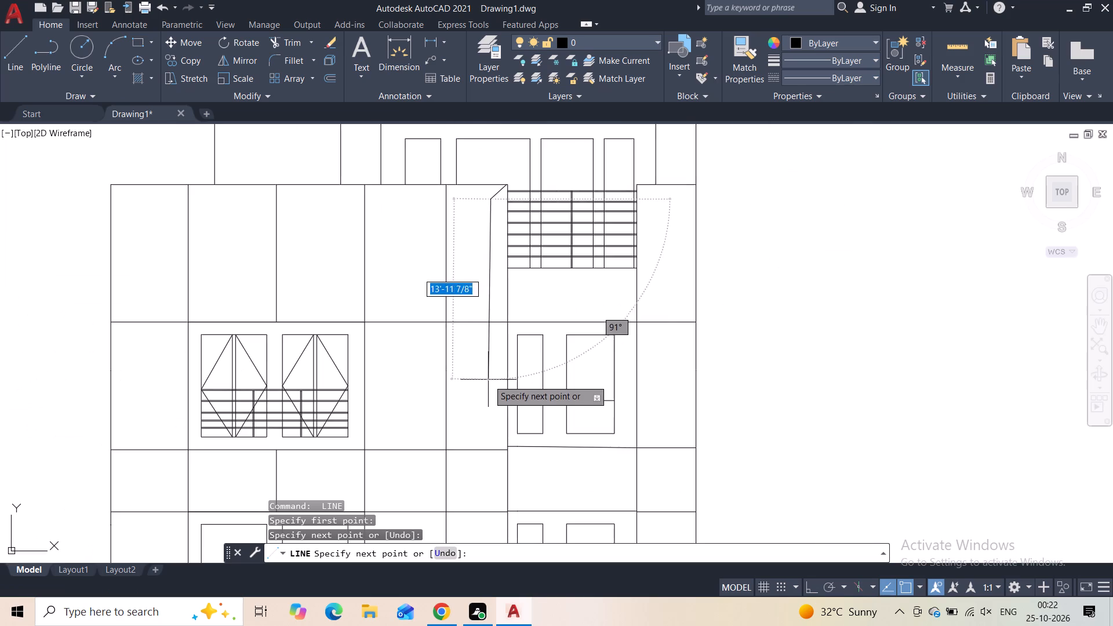
pyautogui.moveTo(493, 417); pyautogui.dragTo(494, 270, button='middle')
pyautogui.moveTo(481, 362); pyautogui.dragTo(479, 221, button='middle')
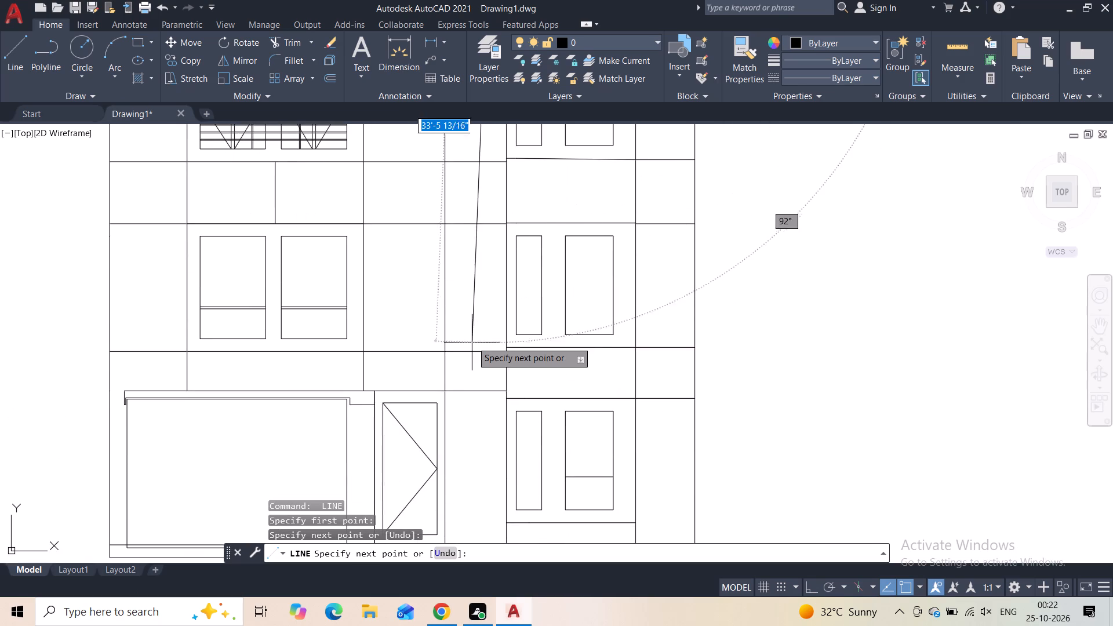
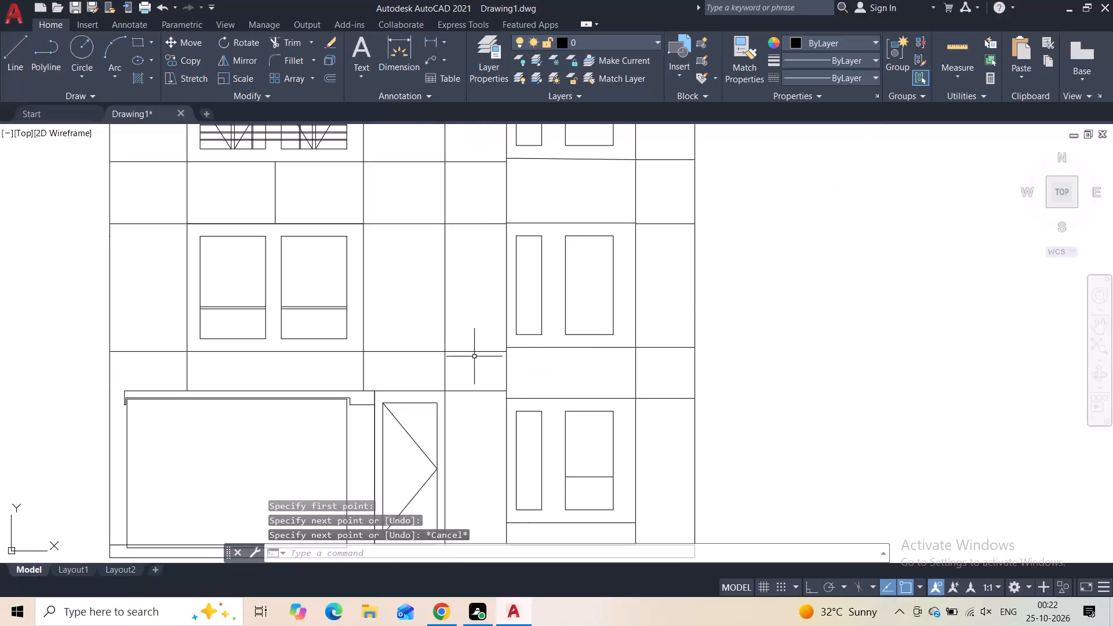
# Erase the short slanted line at the parapet corner beside the slatted railing.
pyautogui.moveTo(475, 305); pyautogui.dragTo(478, 320, button='middle')
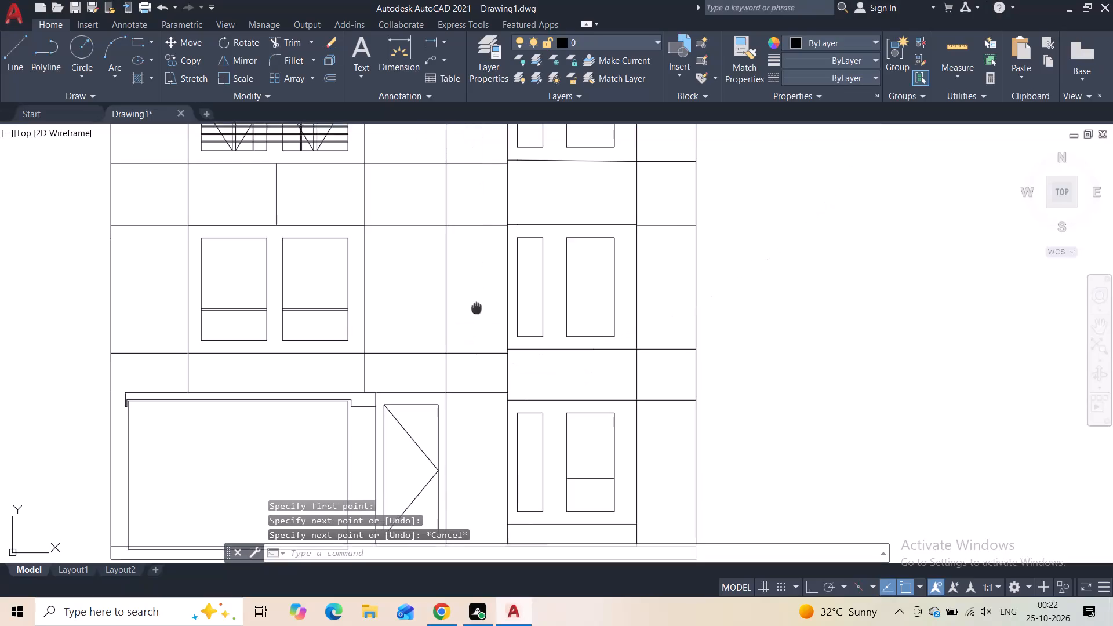
pyautogui.moveTo(478, 320); pyautogui.dragTo(481, 452, button='middle')
pyautogui.moveTo(483, 210); pyautogui.dragTo(477, 453, button='middle')
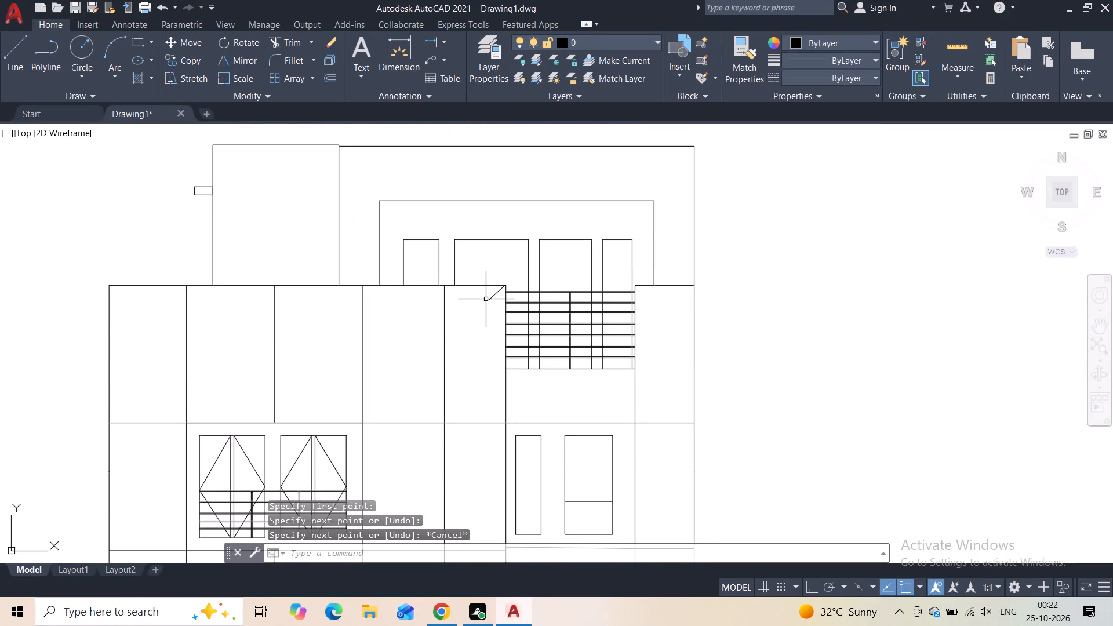
pyautogui.click(488, 299)
pyautogui.press('Delete')
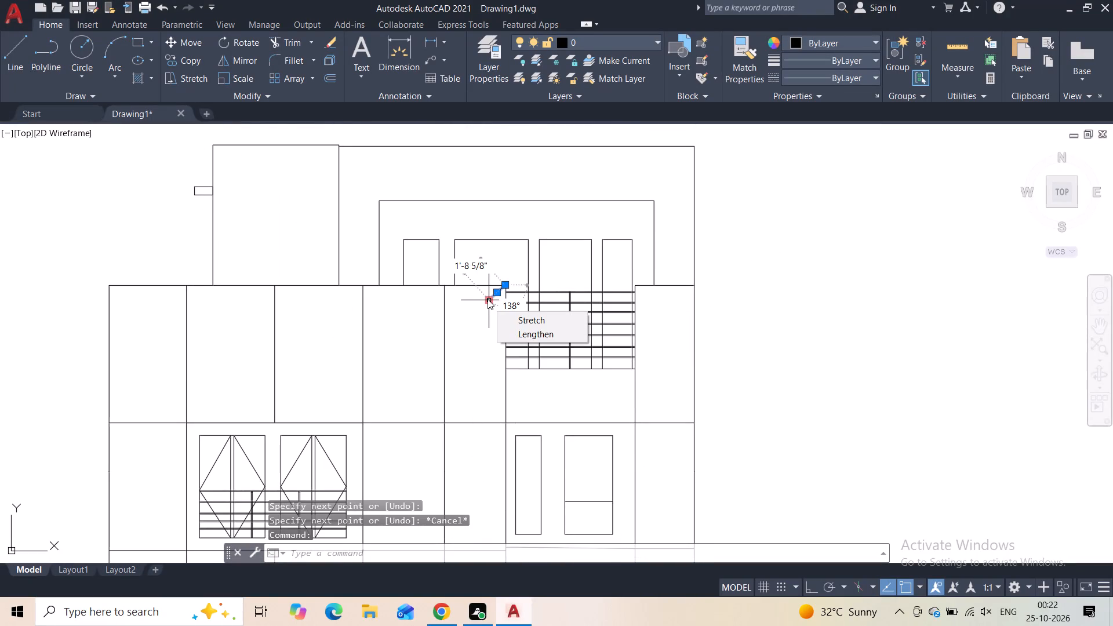
pyautogui.press('Delete')
pyautogui.press('Escape')
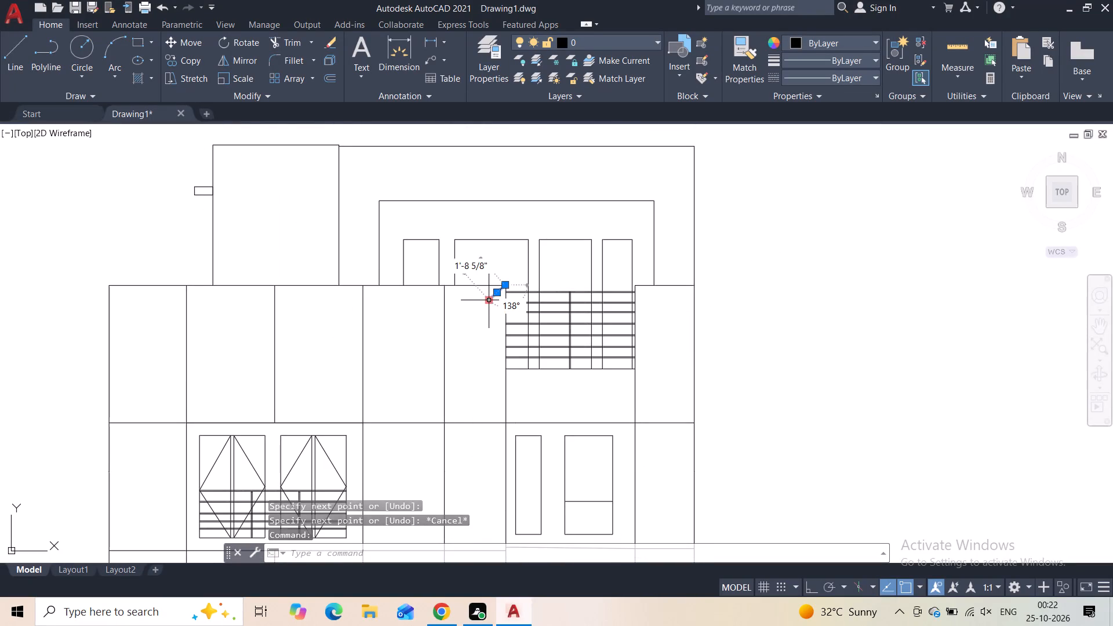
pyautogui.press('Delete')
pyautogui.press('space')
pyautogui.press('Escape')
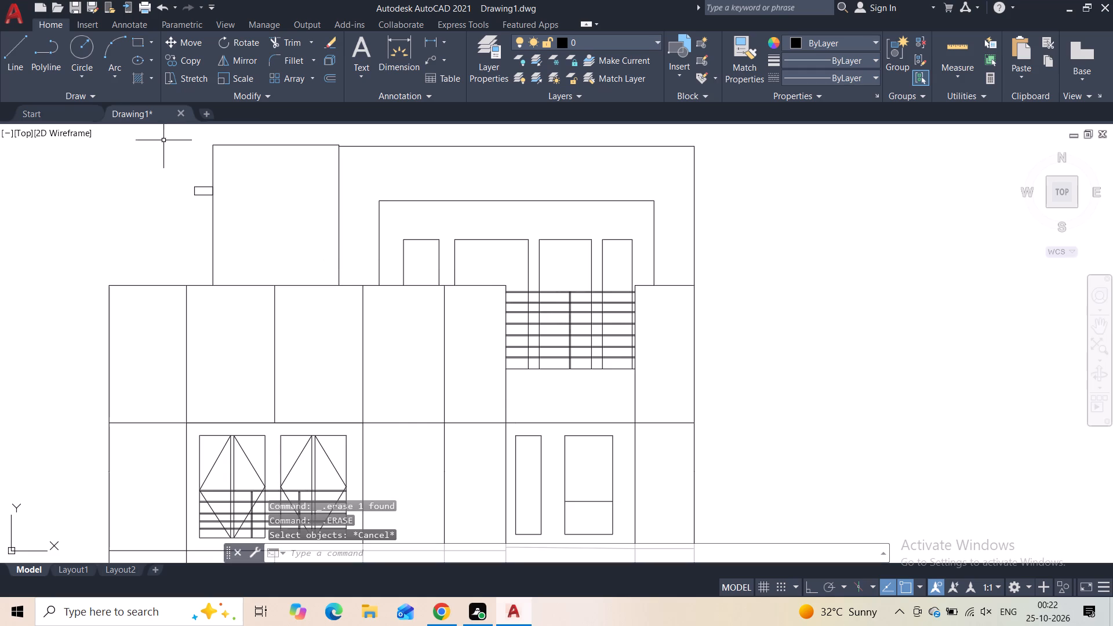
# Draw a line from the top of the column divider beside the door bay, slanting briefly down-left, with Ortho on about 49'-3" down to the ground line.
pyautogui.click(19, 67)
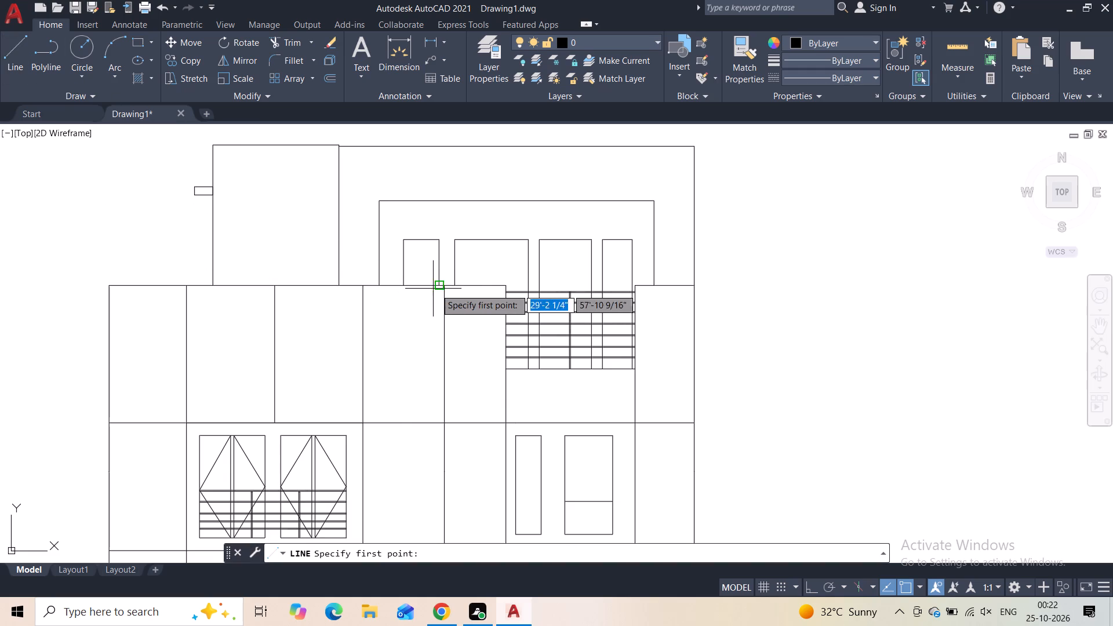
pyautogui.click(443, 289)
pyautogui.click(425, 302)
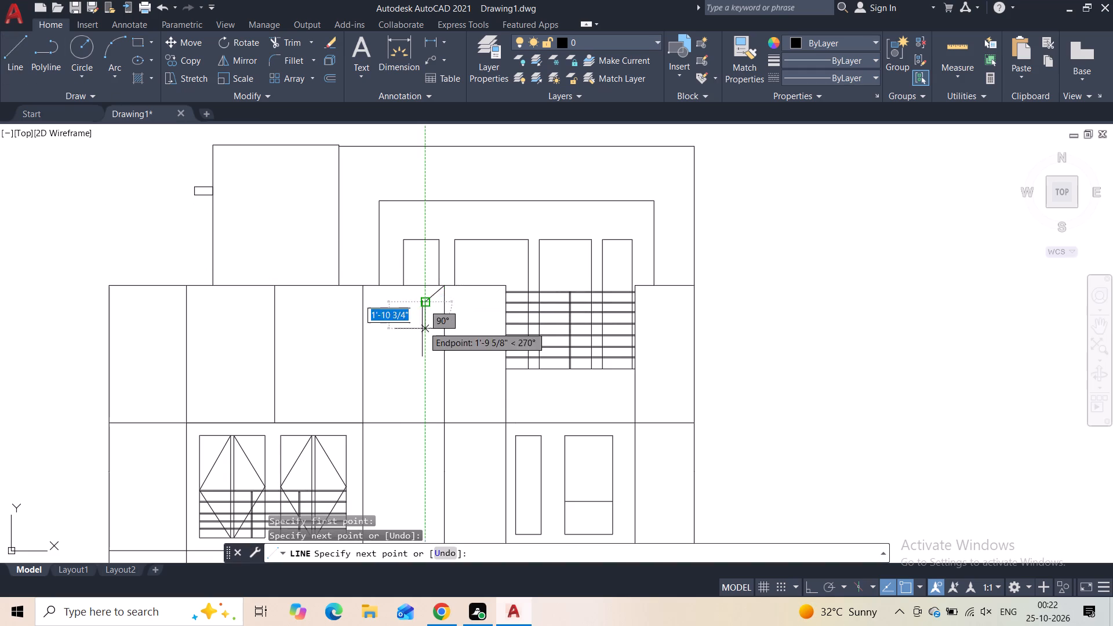
pyautogui.moveTo(419, 337); pyautogui.dragTo(401, 198, button='middle')
pyautogui.moveTo(398, 380); pyautogui.dragTo(404, 209, button='middle')
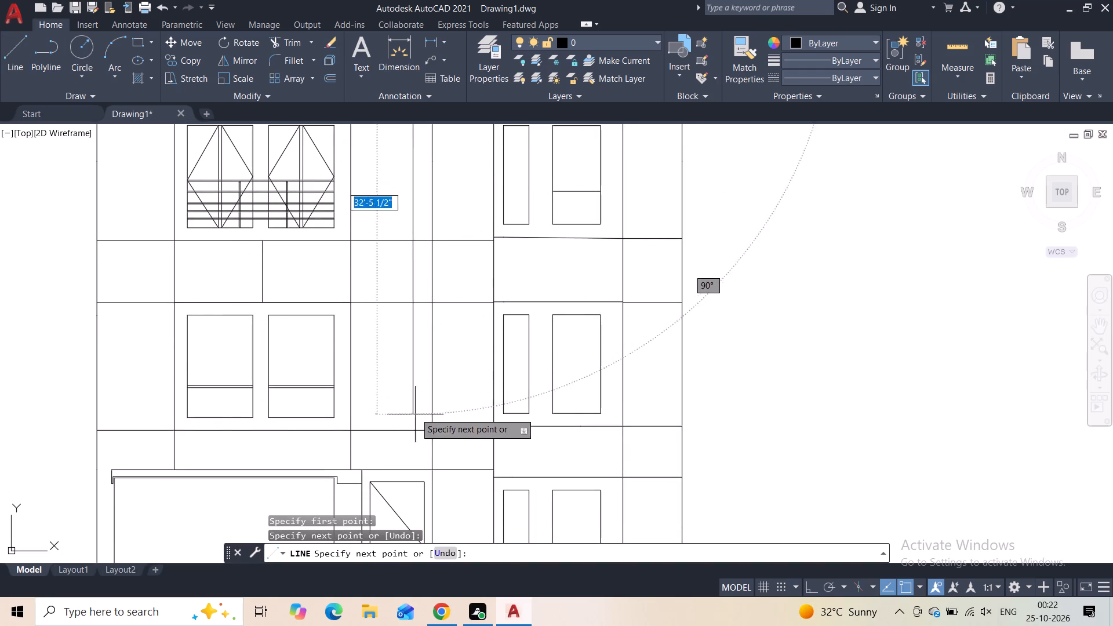
pyautogui.moveTo(415, 431); pyautogui.dragTo(401, 312, button='middle')
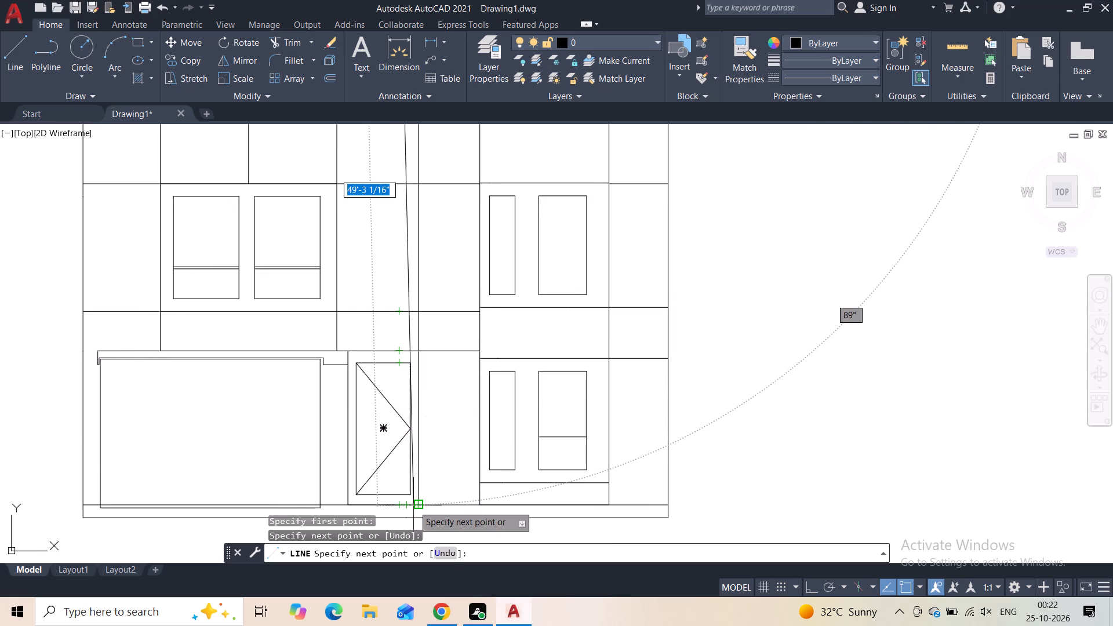
pyautogui.hotkey('ctrl', 'F8')
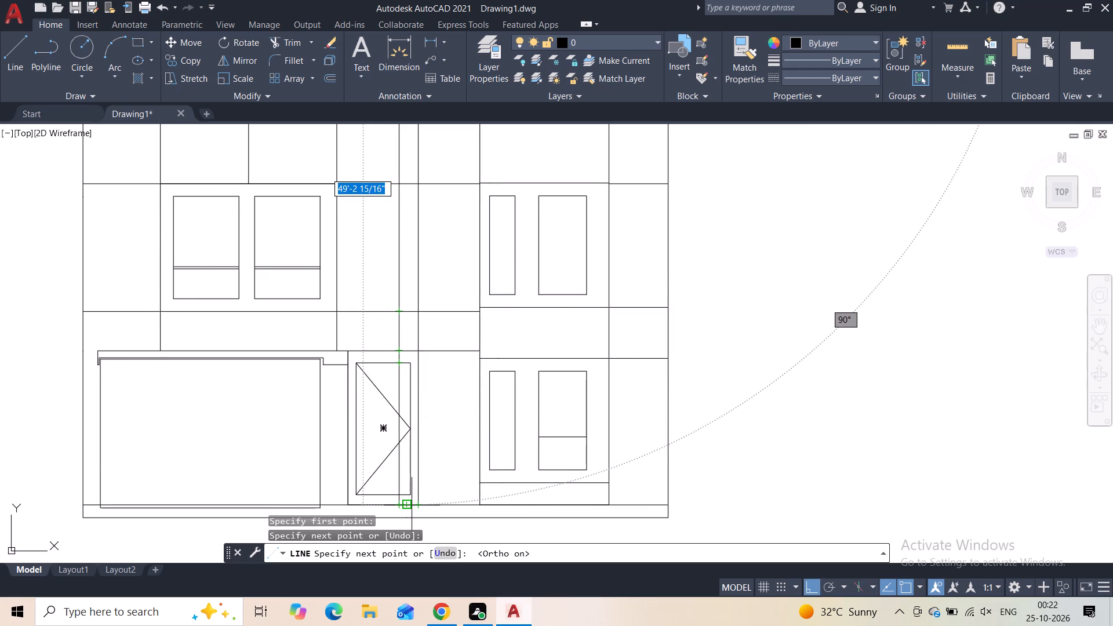
pyautogui.scroll(2, 403, 518)
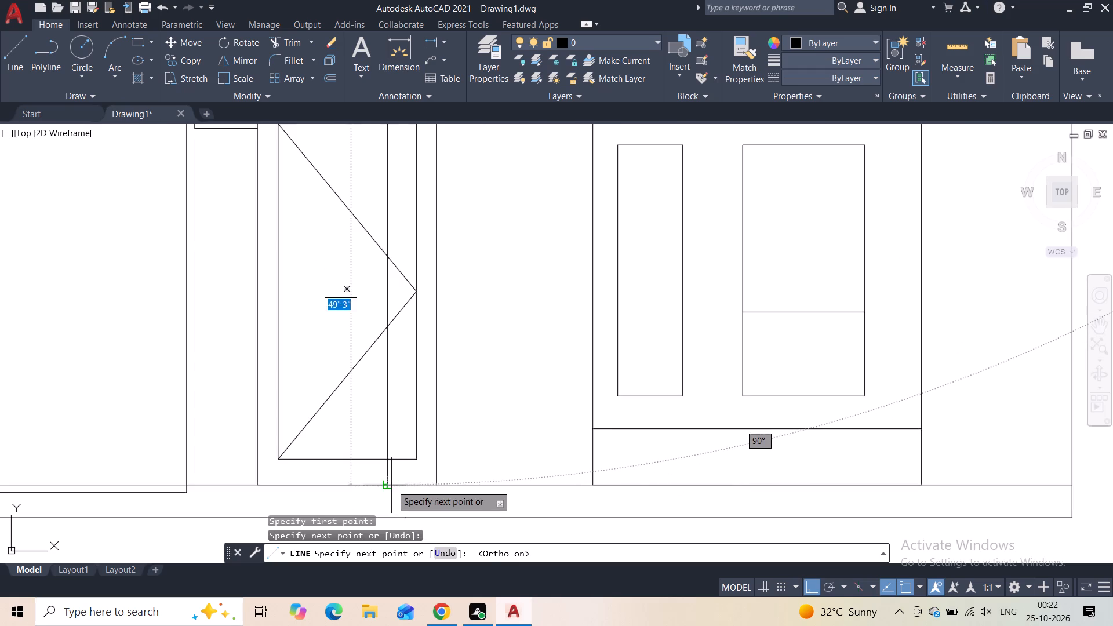
pyautogui.click(391, 485)
pyautogui.press('Escape')
pyautogui.press('Escape')
pyautogui.press('Escape')
pyautogui.press('Escape')
pyautogui.press('Escape')
pyautogui.press('Escape')
pyautogui.press('Escape')
pyautogui.press('Escape')
pyautogui.press('Escape')
# Hatch the slanted-top segment of the narrow column strip on the uppermost storey in grey 99,100,102.
pyautogui.scroll(-3, 395, 300)
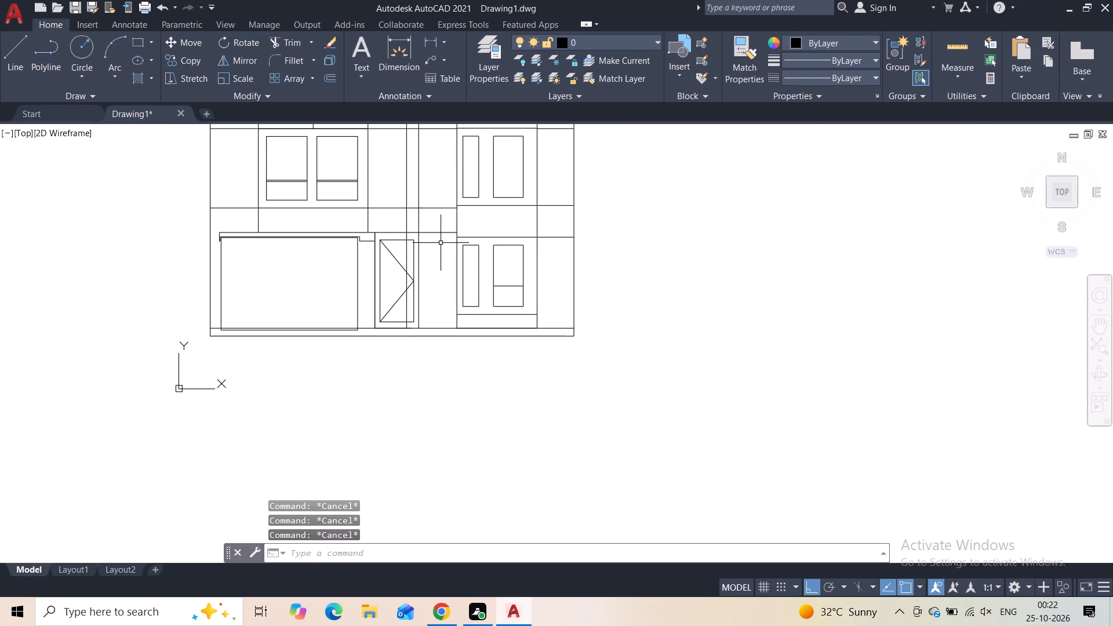
pyautogui.moveTo(434, 258); pyautogui.dragTo(435, 405, button='middle')
pyautogui.scroll(-2, 436, 323)
pyautogui.moveTo(431, 264); pyautogui.dragTo(430, 315, button='middle')
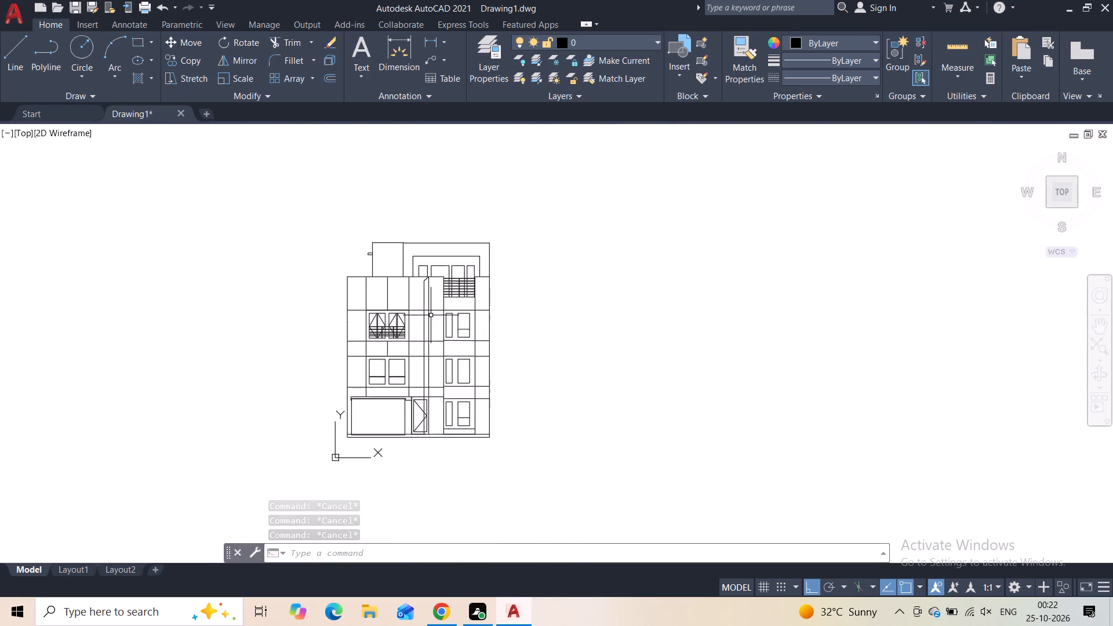
pyautogui.scroll(2, 431, 315)
pyautogui.press('h')
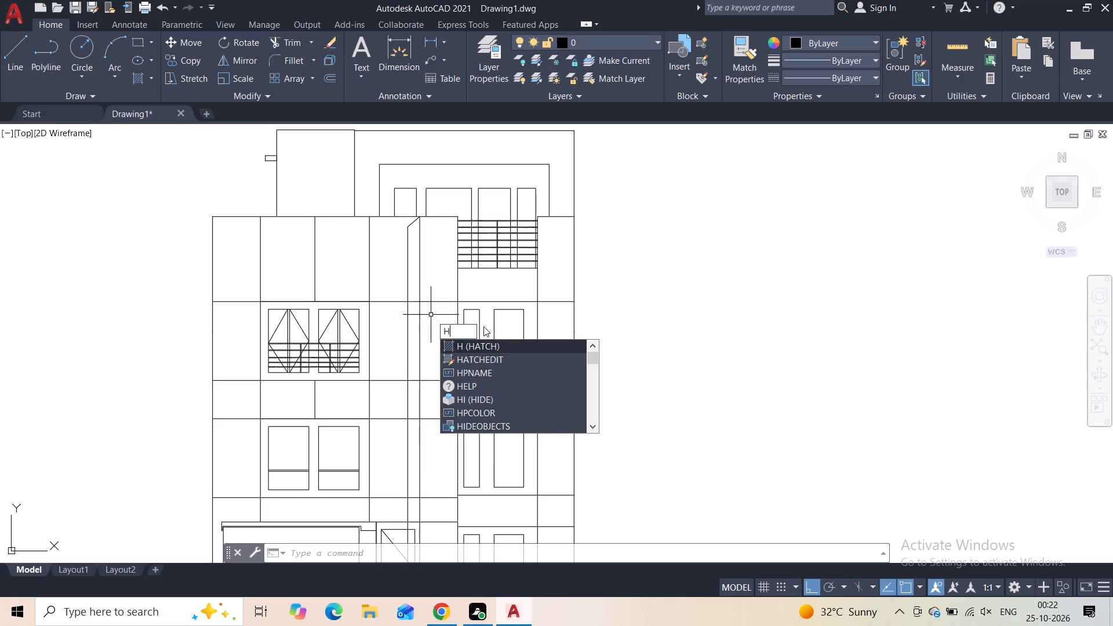
pyautogui.click(478, 341)
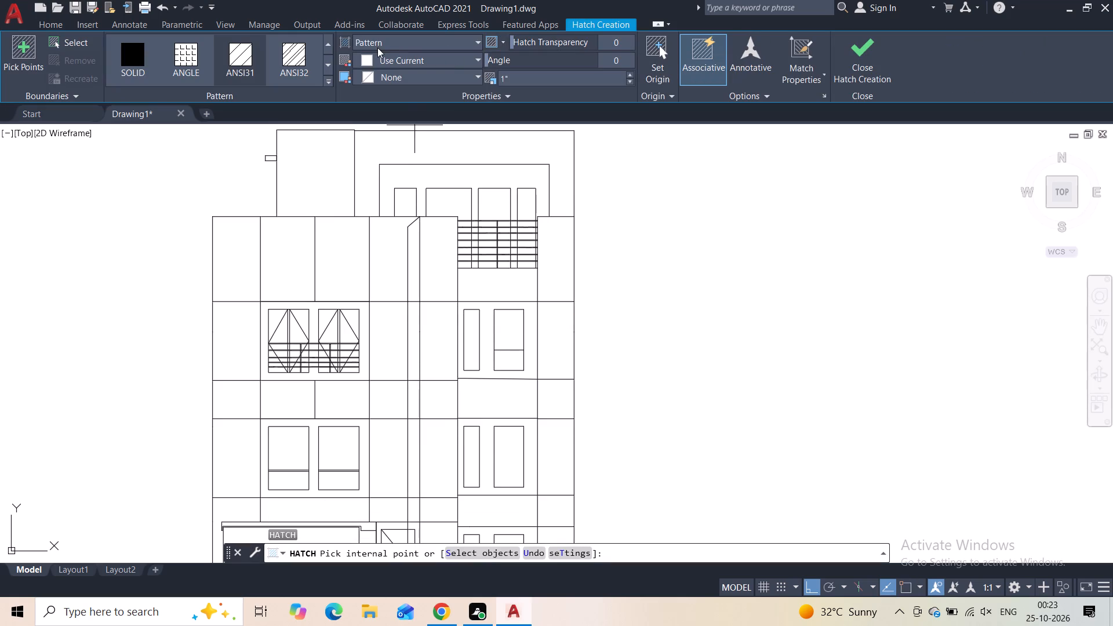
pyautogui.click(330, 79)
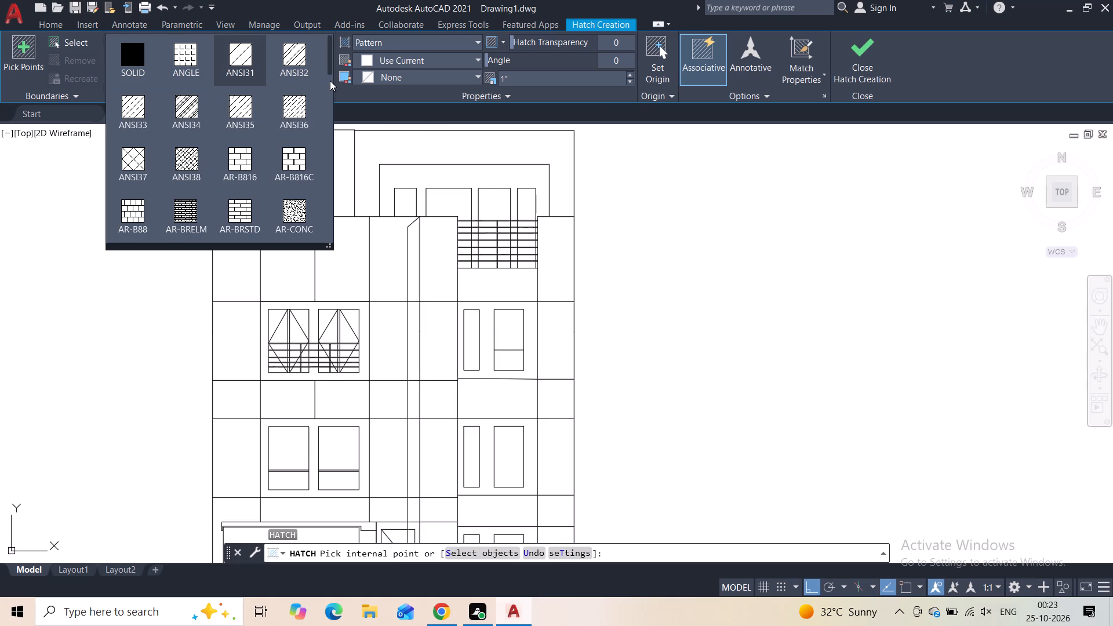
pyautogui.click(379, 59)
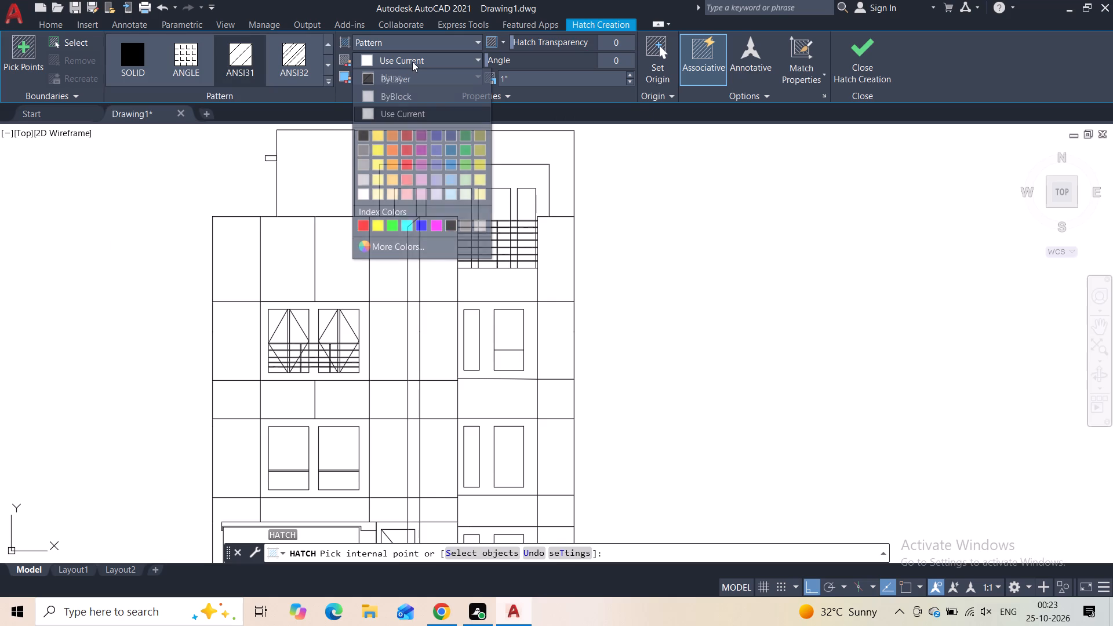
pyautogui.click(366, 149)
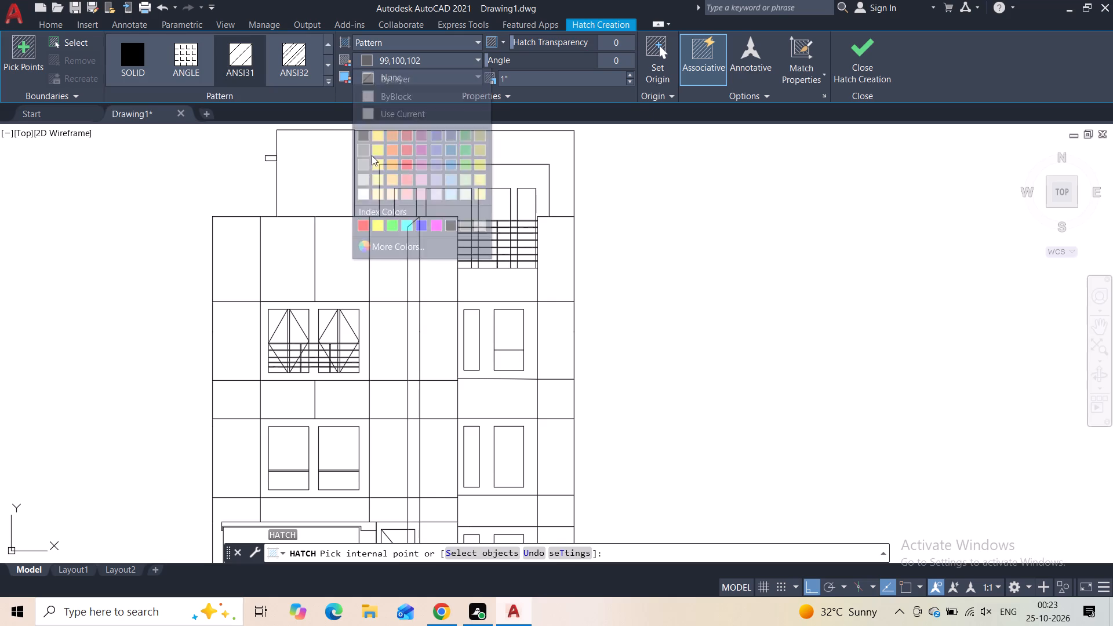
pyautogui.click(413, 234)
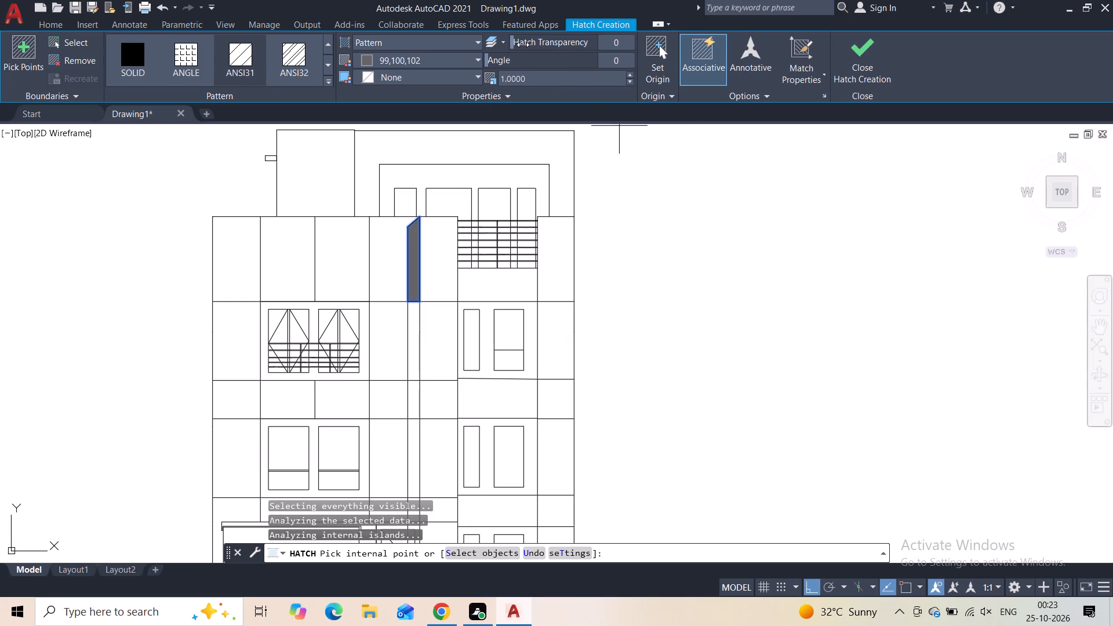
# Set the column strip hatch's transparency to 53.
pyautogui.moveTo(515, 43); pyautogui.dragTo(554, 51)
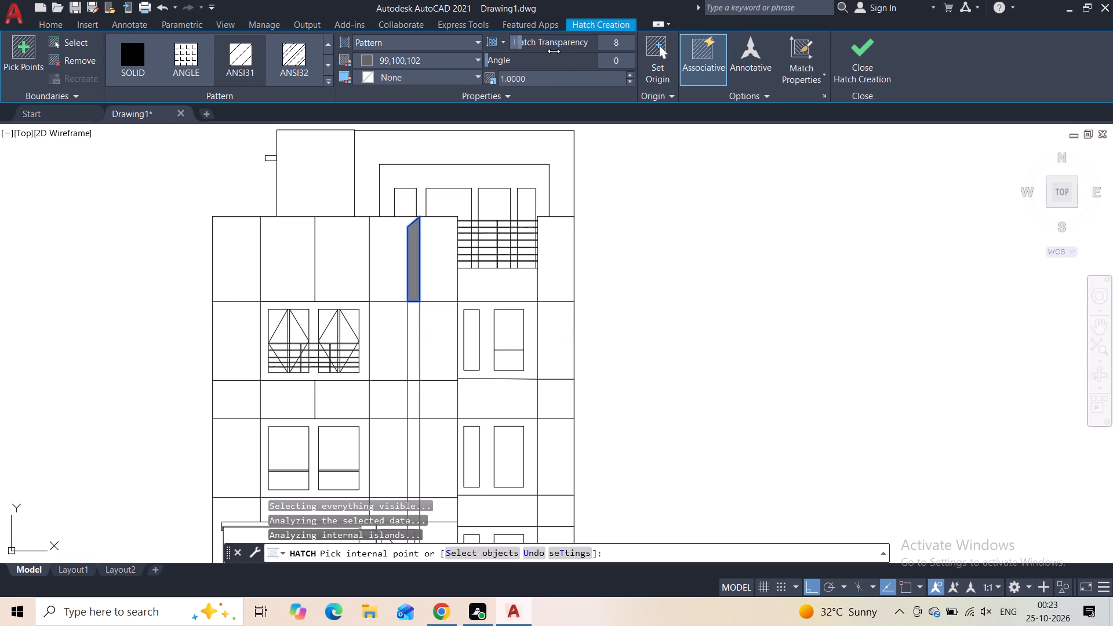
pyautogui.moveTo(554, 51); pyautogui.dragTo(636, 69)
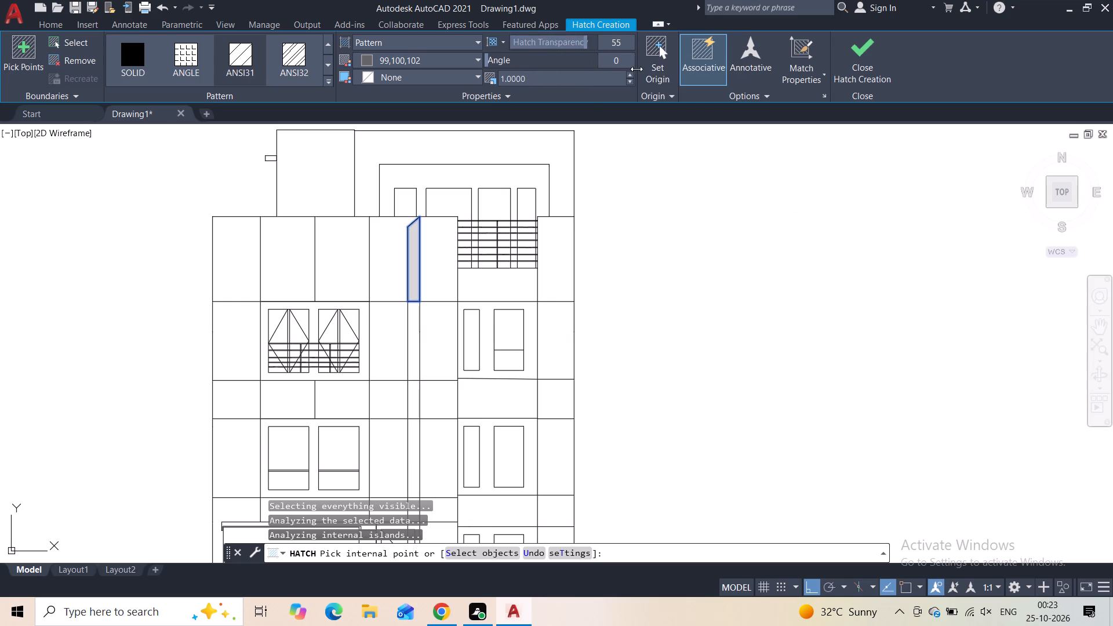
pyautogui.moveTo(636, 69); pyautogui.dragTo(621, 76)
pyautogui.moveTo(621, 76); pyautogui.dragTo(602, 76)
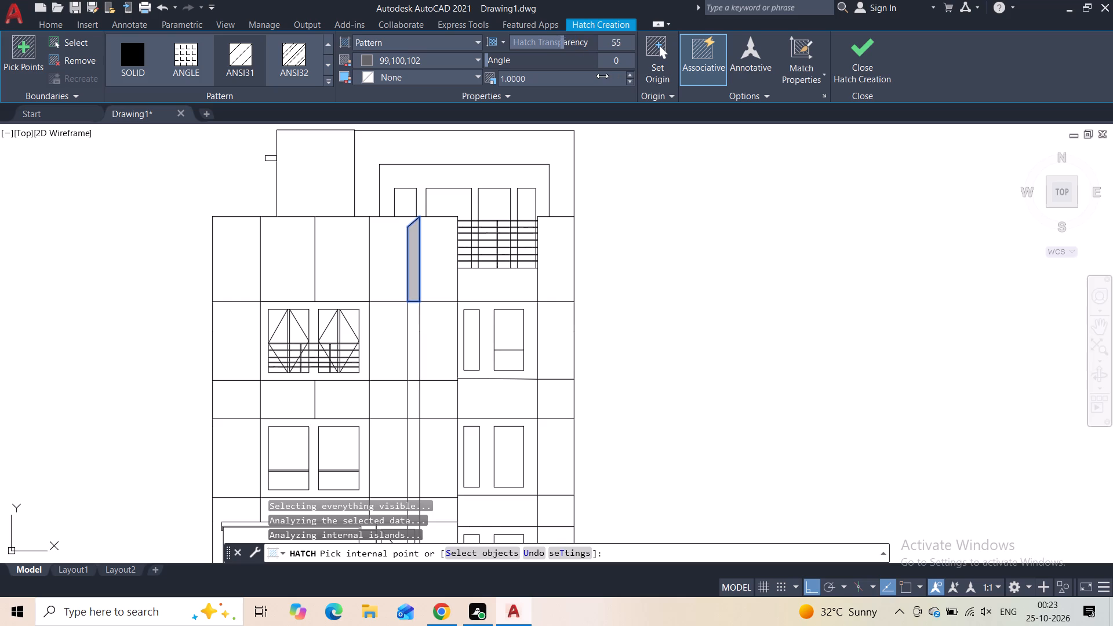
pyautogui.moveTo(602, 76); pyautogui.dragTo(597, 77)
# Change the column strip hatch to black 0,0,0 with a transparency of 56.
pyautogui.click(449, 57)
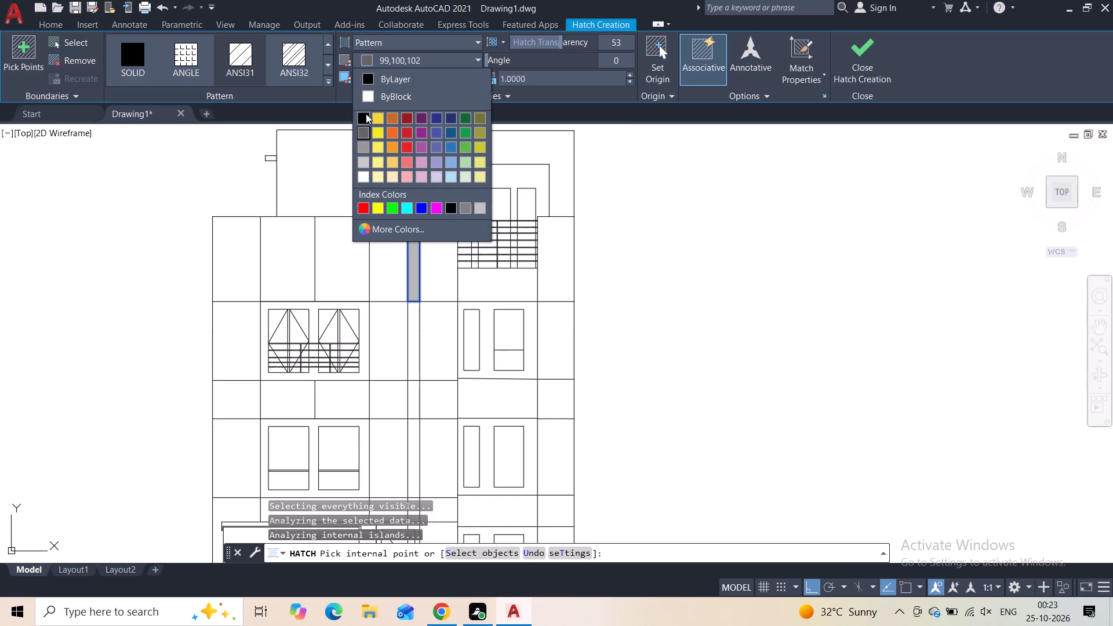
pyautogui.click(366, 114)
pyautogui.click(413, 244)
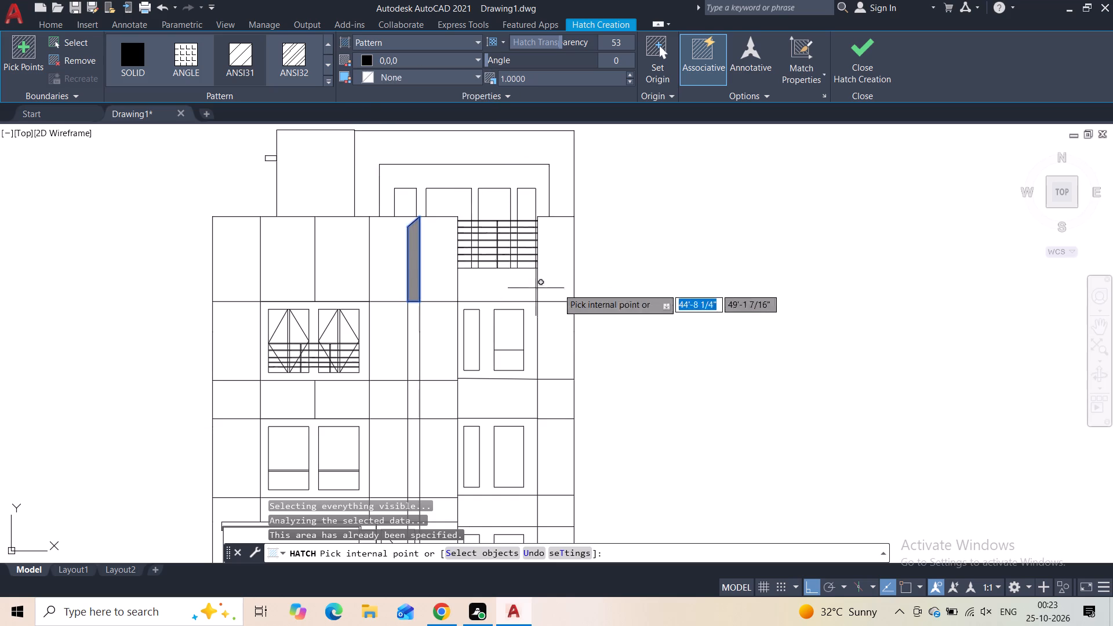
pyautogui.moveTo(562, 45); pyautogui.dragTo(568, 46)
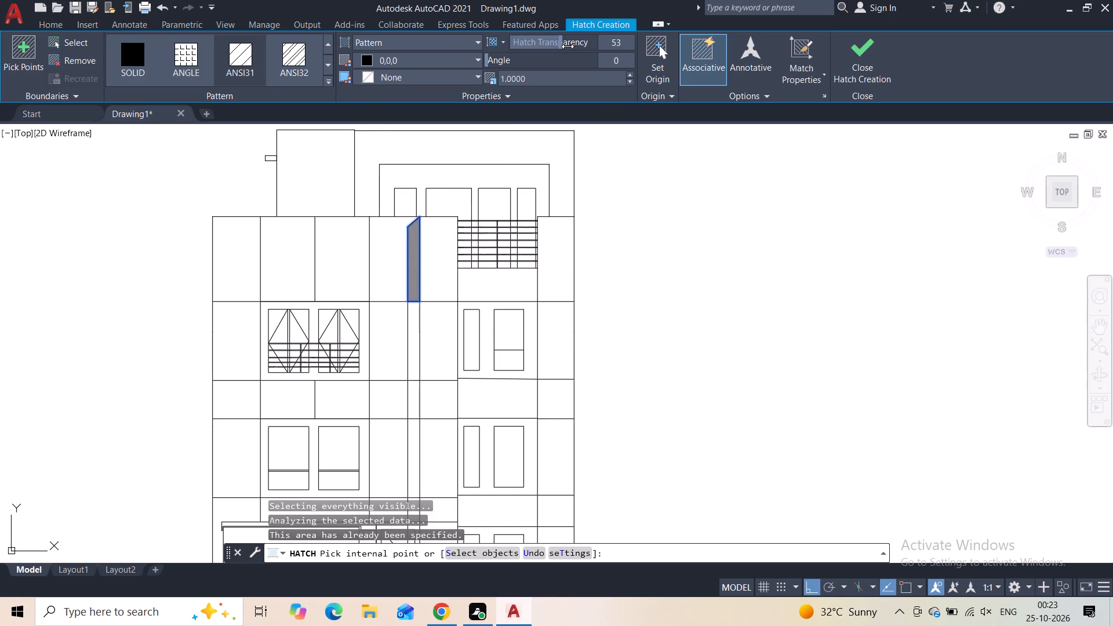
pyautogui.moveTo(568, 46); pyautogui.dragTo(648, 63)
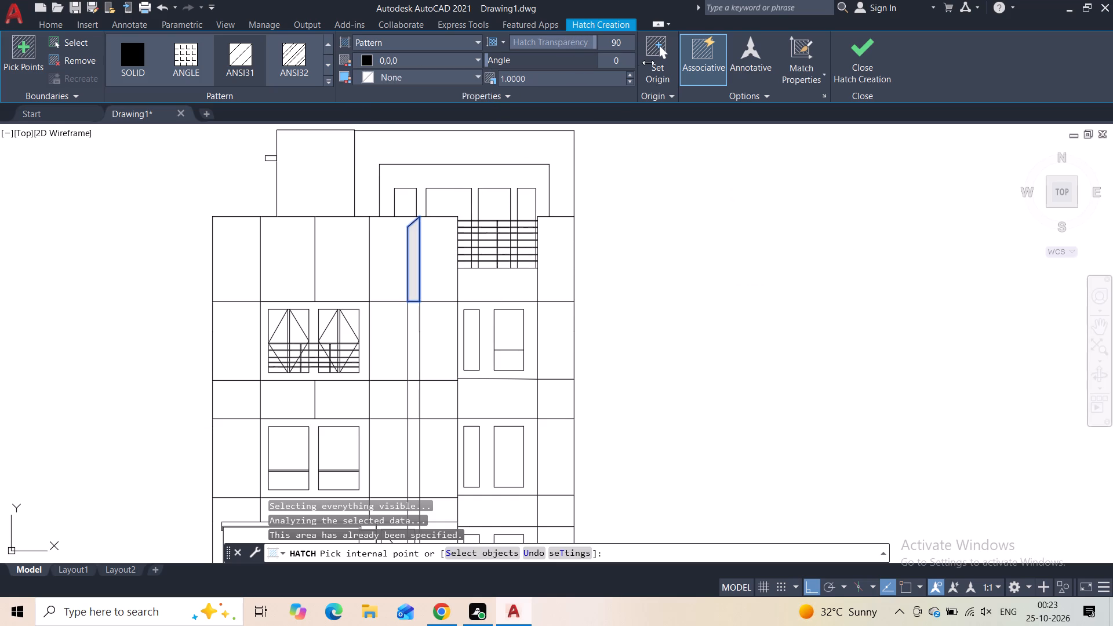
pyautogui.moveTo(648, 63); pyautogui.dragTo(554, 92)
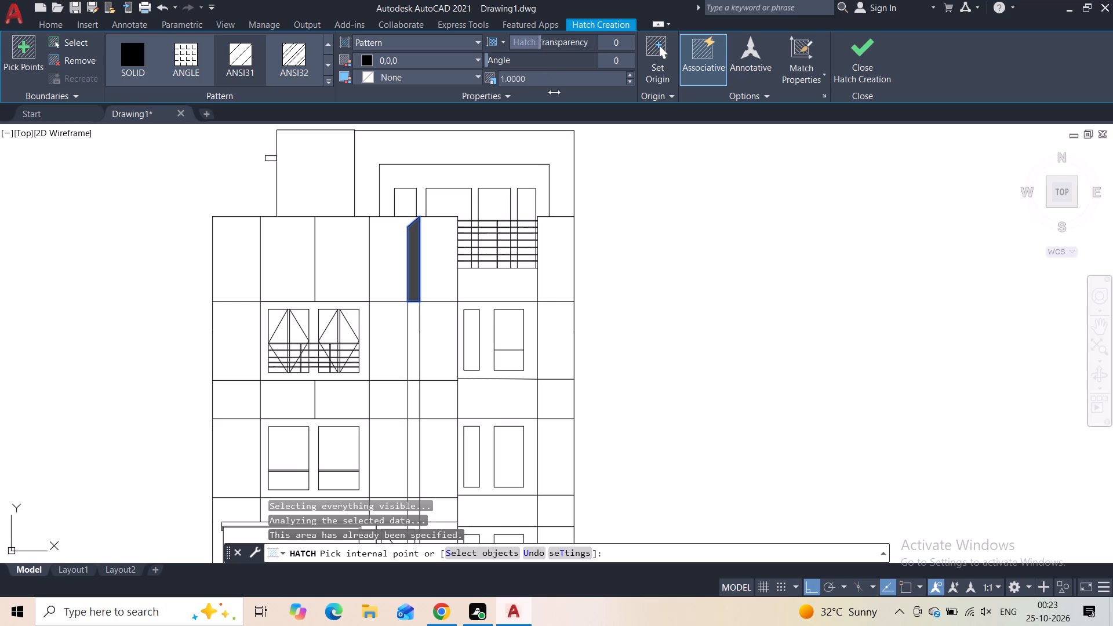
pyautogui.moveTo(554, 92); pyautogui.dragTo(607, 100)
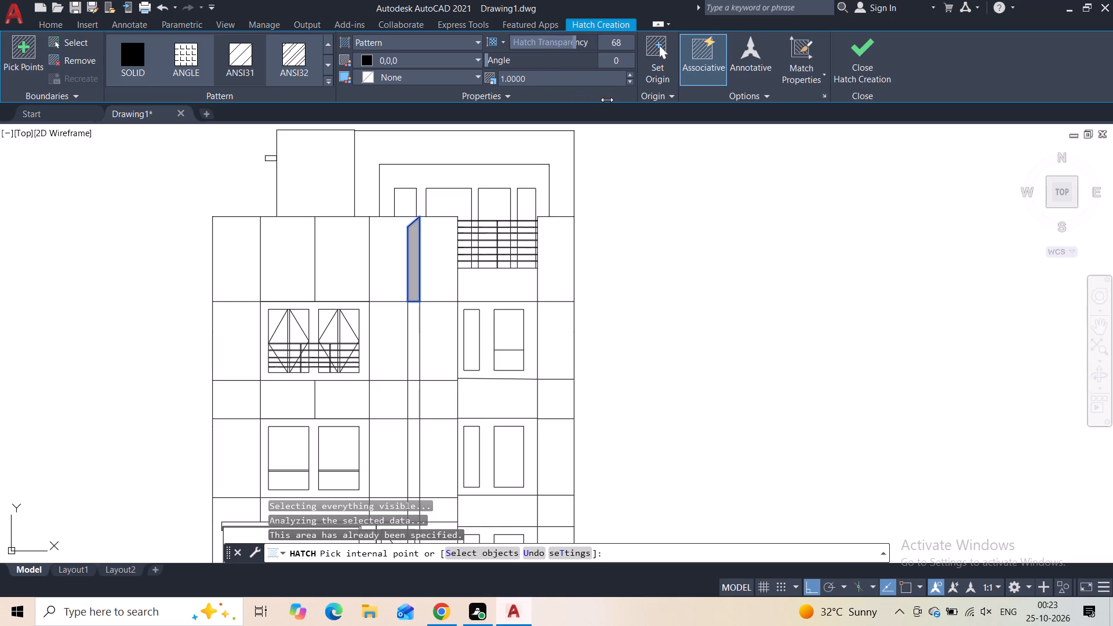
pyautogui.moveTo(607, 100); pyautogui.dragTo(594, 100)
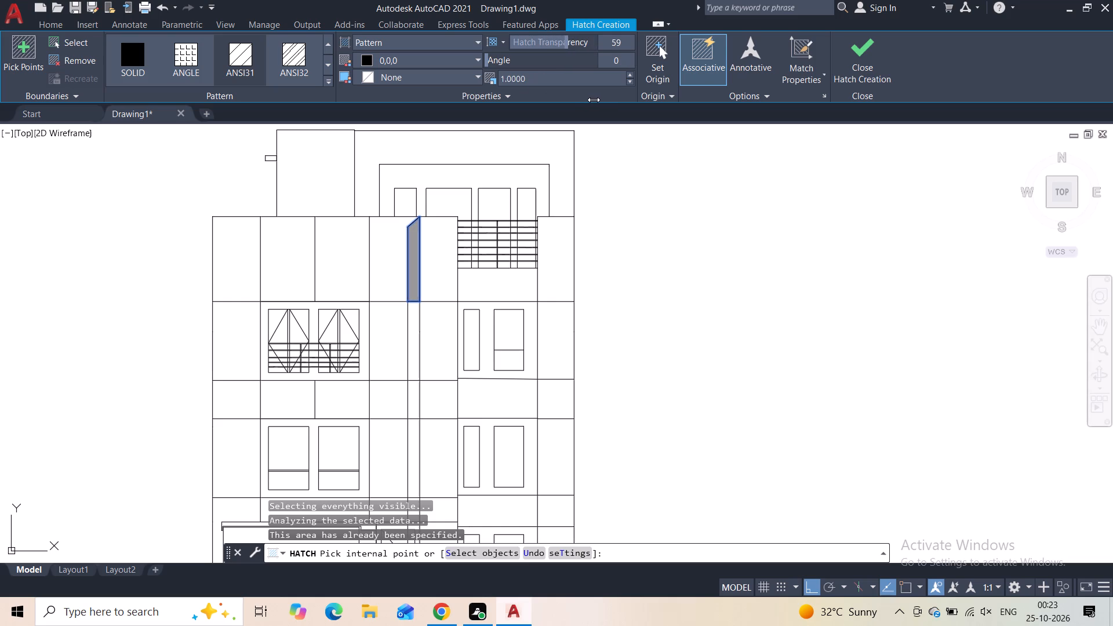
pyautogui.moveTo(594, 100); pyautogui.dragTo(588, 100)
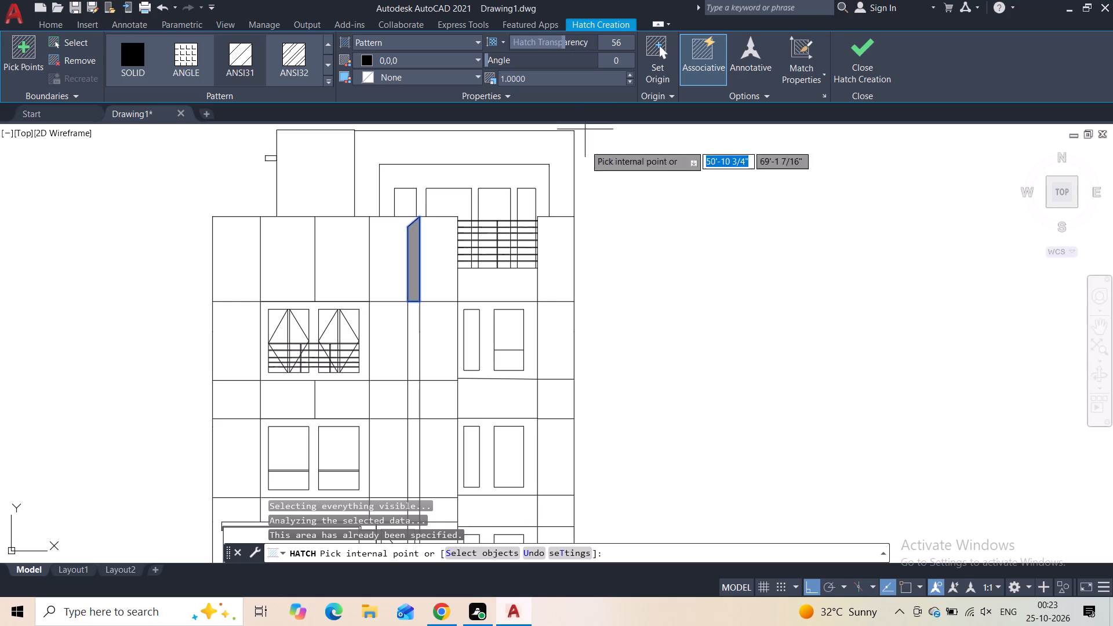
# Extend the black column strip hatch through every lower segment of the narrow strip, down past the door to the ground line, and finish it.
pyautogui.moveTo(643, 351); pyautogui.dragTo(626, 221, button='middle')
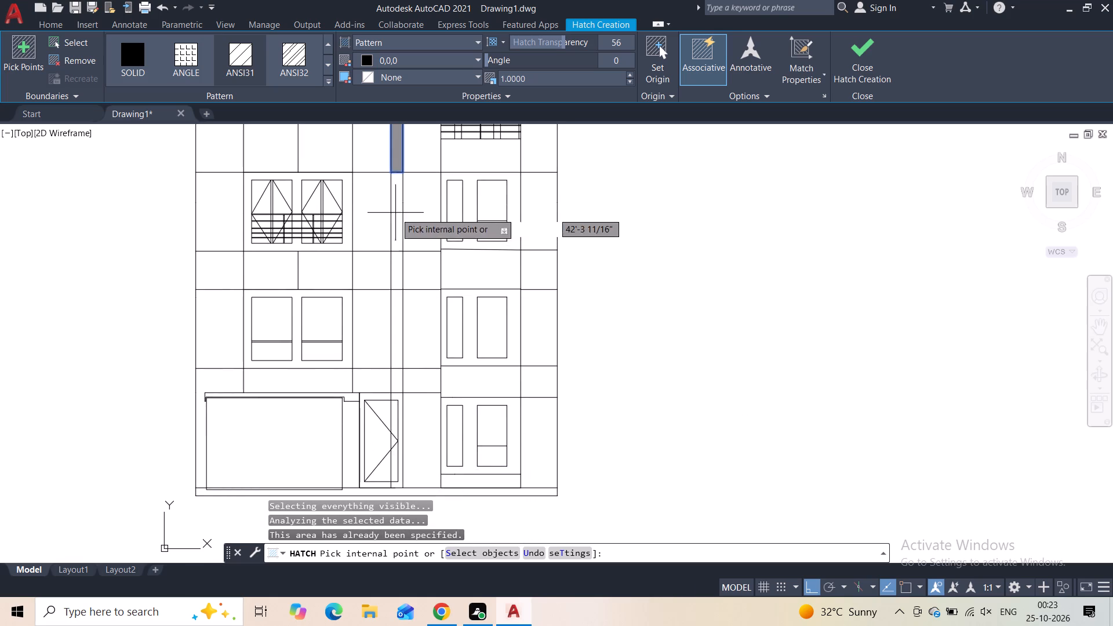
pyautogui.click(395, 213)
pyautogui.click(397, 271)
pyautogui.click(396, 316)
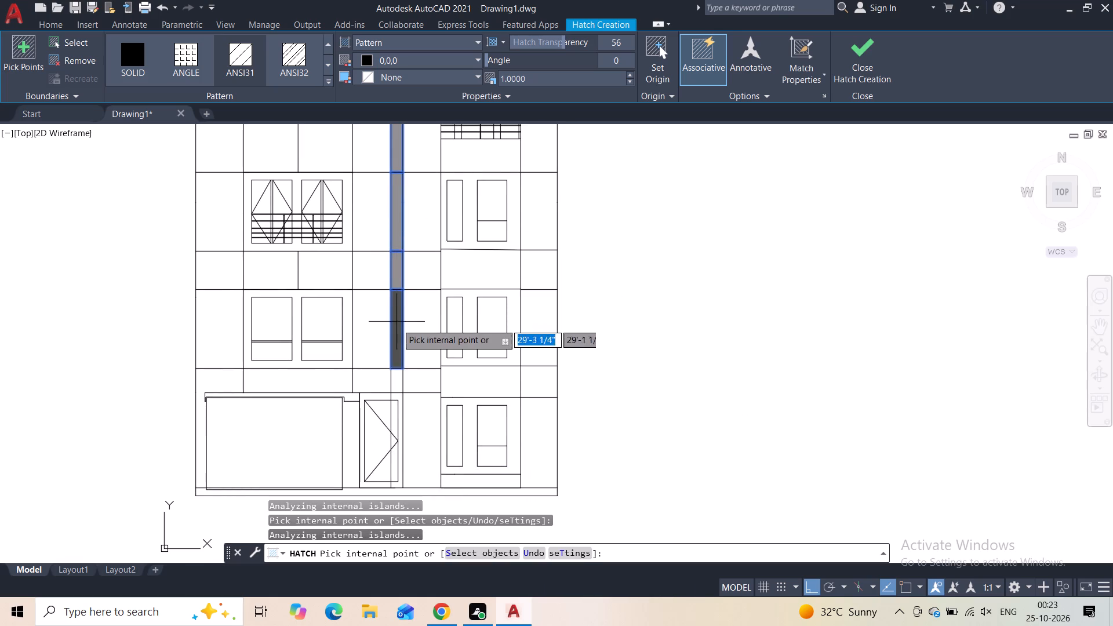
pyautogui.moveTo(397, 348); pyautogui.dragTo(396, 232, button='middle')
pyautogui.scroll(1, 395, 254)
pyautogui.click(395, 270)
pyautogui.scroll(1, 396, 286)
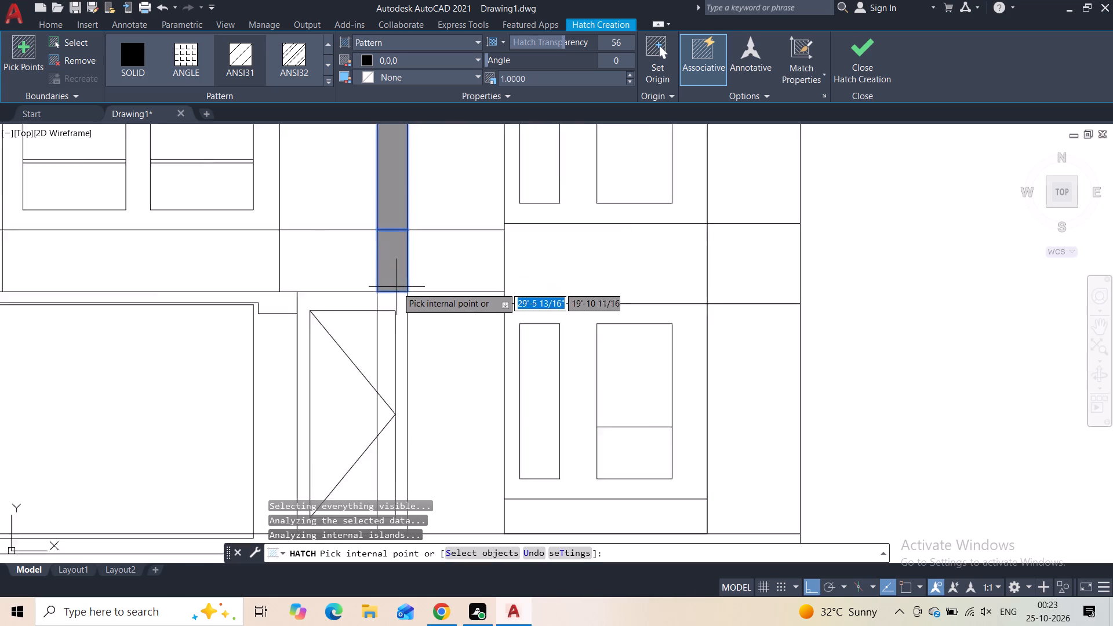
pyautogui.scroll(2, 397, 287)
pyautogui.click(398, 319)
pyautogui.scroll(-3, 394, 290)
pyautogui.moveTo(388, 282); pyautogui.dragTo(398, 219, button='middle')
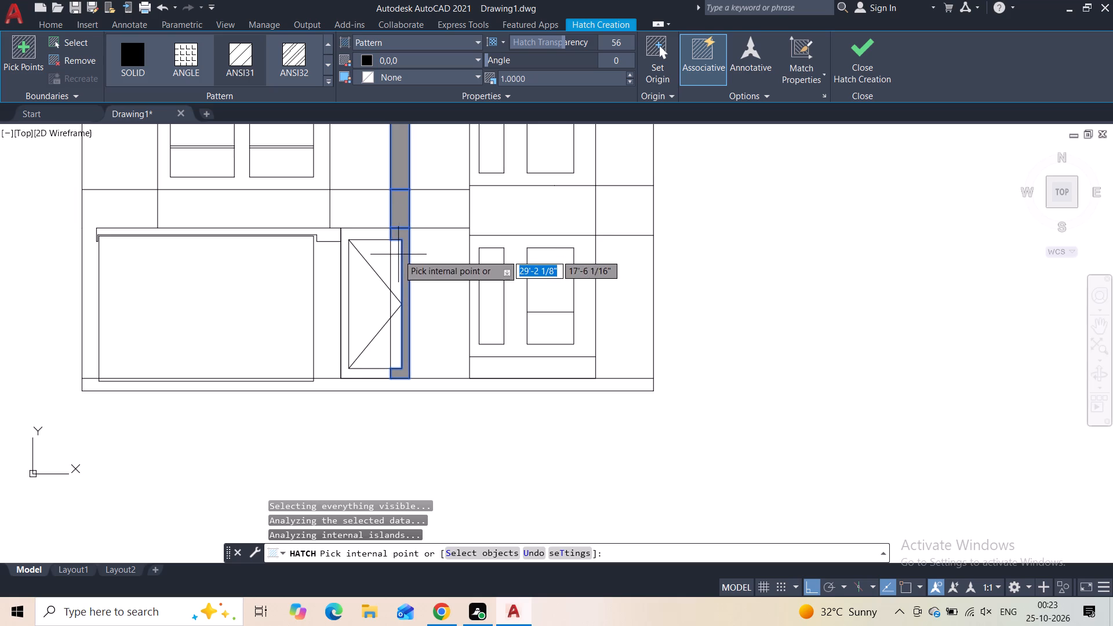
pyautogui.click(847, 64)
# Hatch the three wall panels at the left end of the uppermost storey with the AR-CONC pattern.
pyautogui.scroll(-1, 723, 238)
pyautogui.moveTo(723, 234); pyautogui.dragTo(685, 508, button='middle')
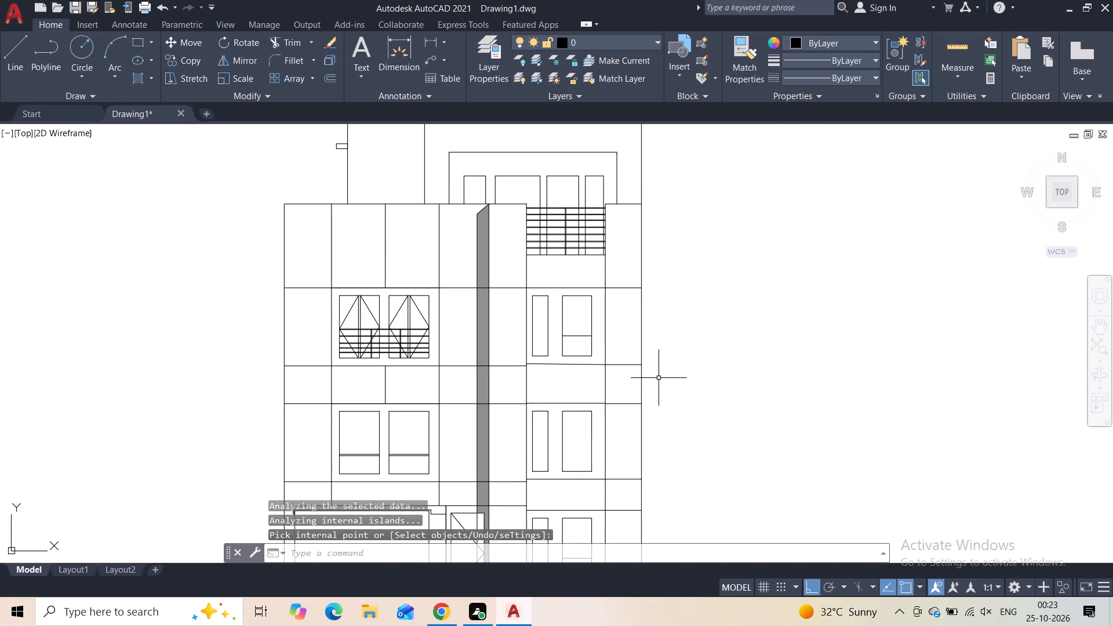
pyautogui.press('h')
pyautogui.click(704, 423)
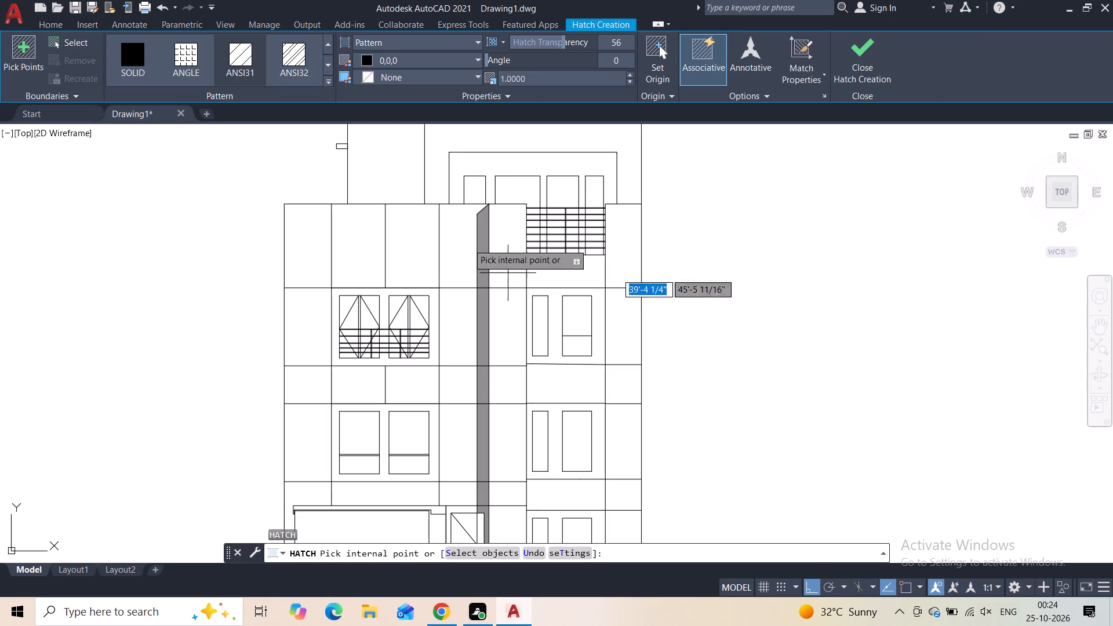
pyautogui.click(330, 83)
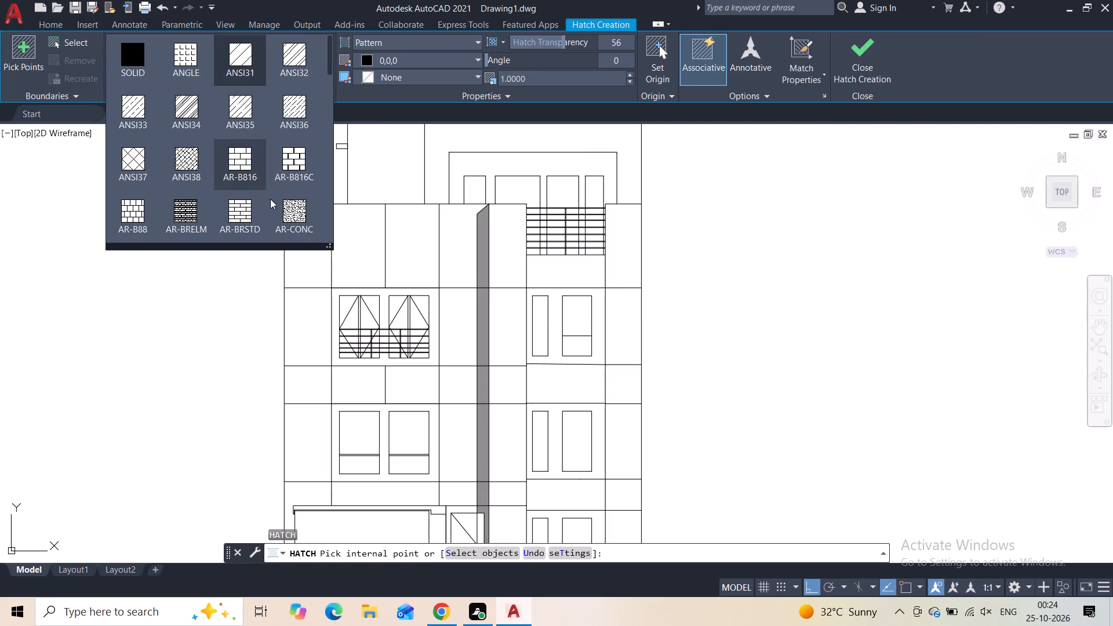
pyautogui.click(290, 228)
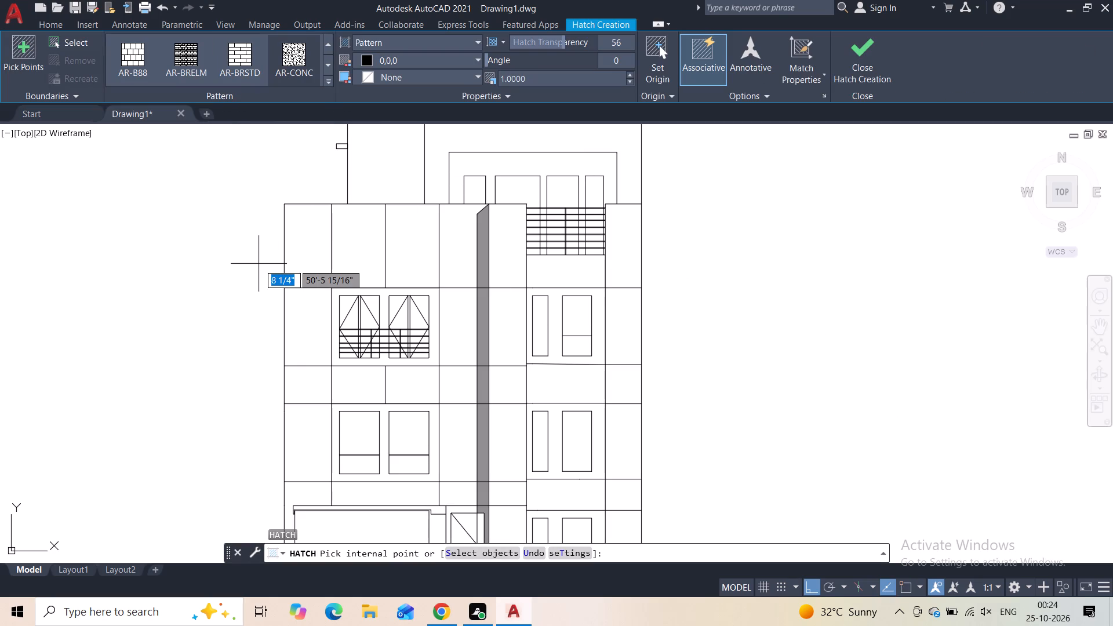
pyautogui.click(310, 245)
pyautogui.click(360, 264)
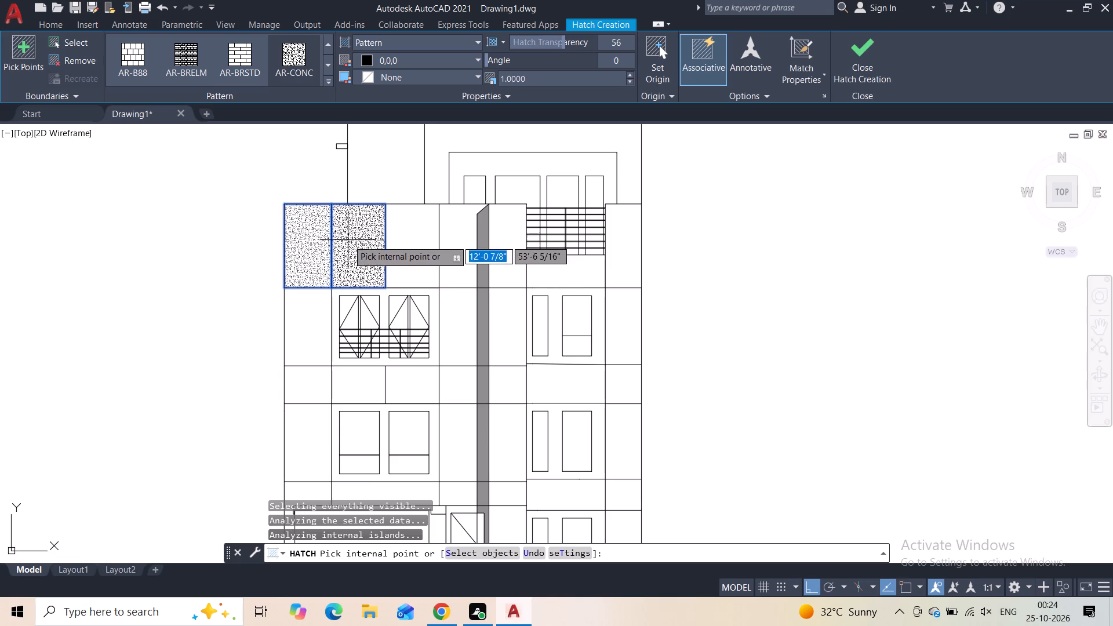
pyautogui.click(395, 242)
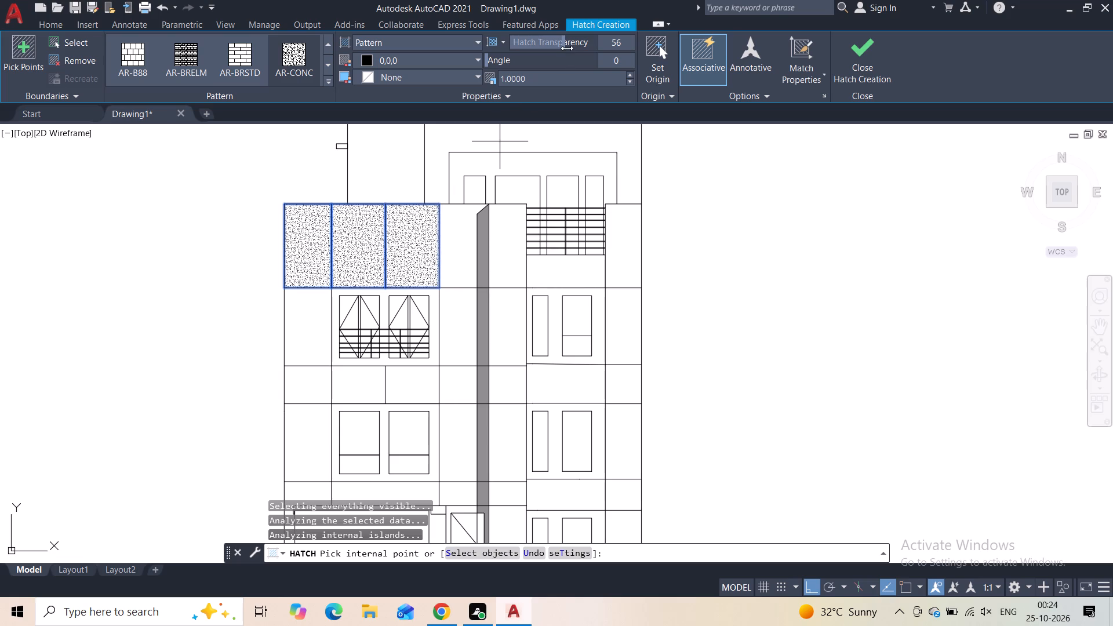
# Set the AR-CONC hatch's transparency to 0 and its scale to 3.2.
pyautogui.moveTo(566, 46); pyautogui.dragTo(474, 70)
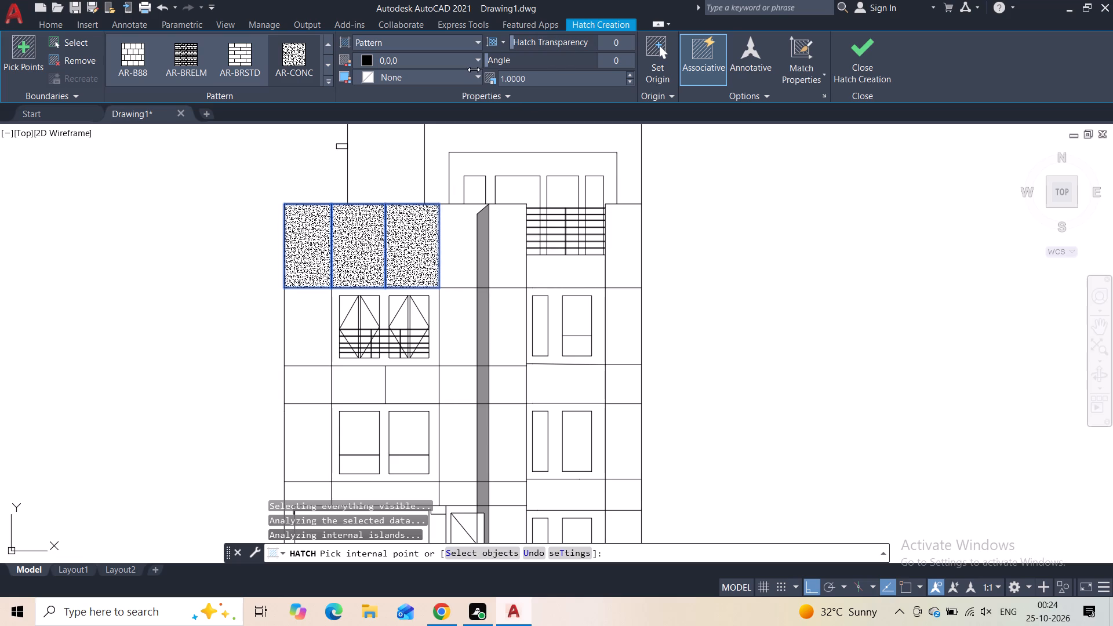
pyautogui.moveTo(474, 70); pyautogui.dragTo(470, 74)
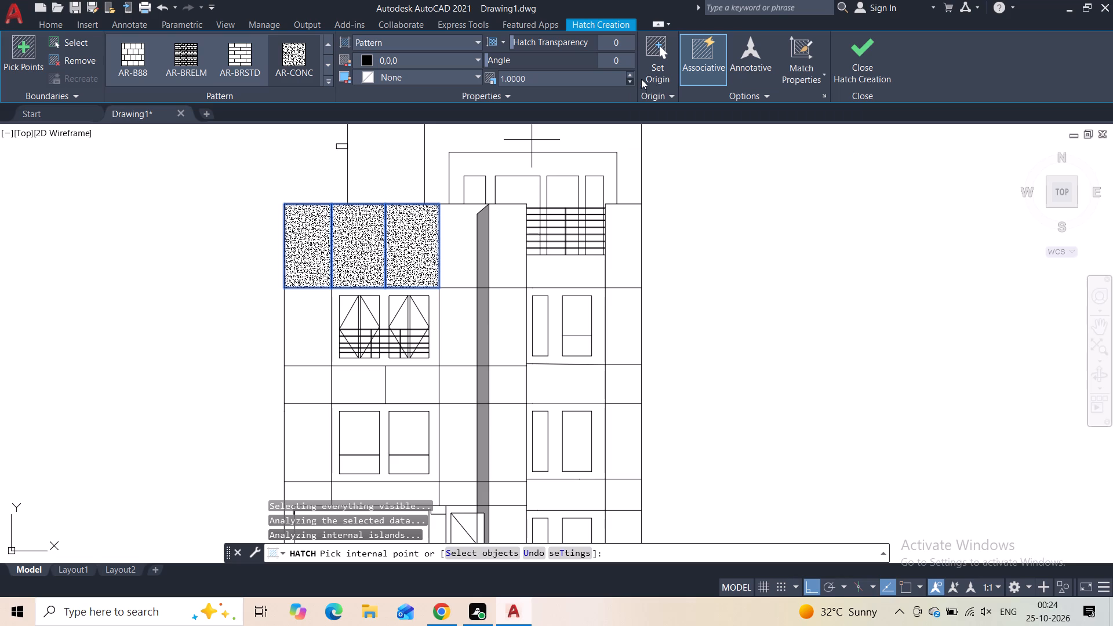
pyautogui.click(633, 75)
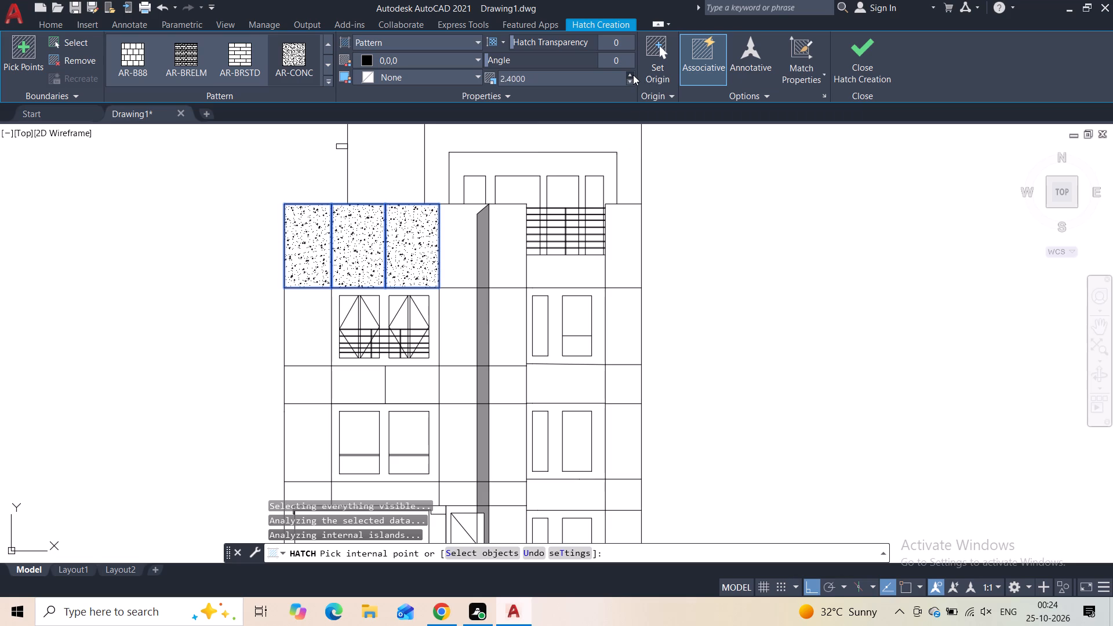
pyautogui.click(632, 75)
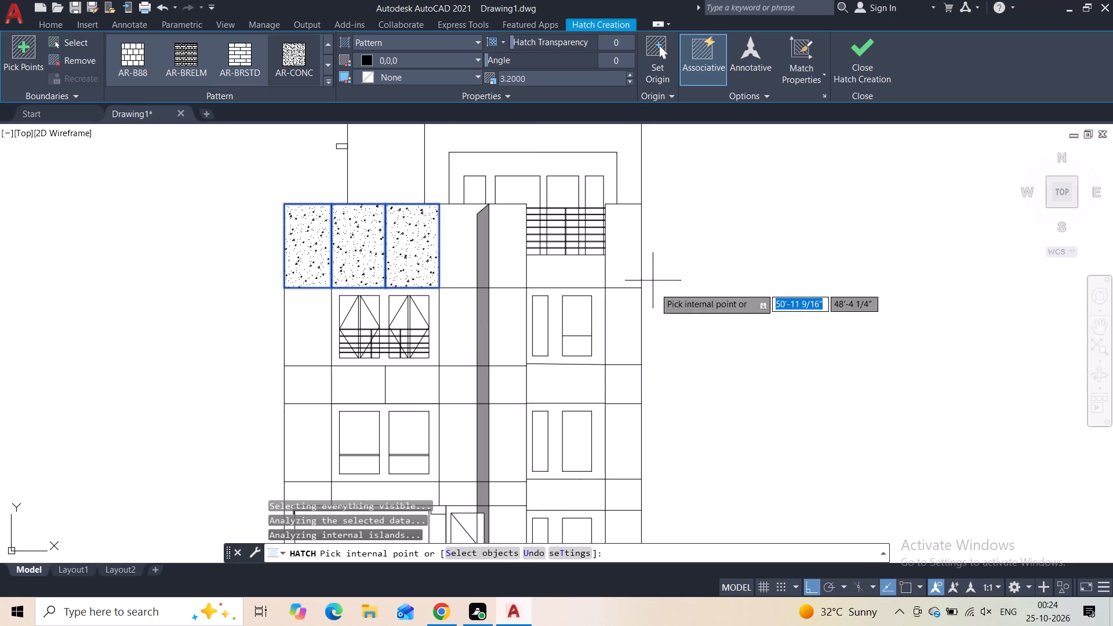
# Add the AR-CONC hatch to the upper two storeys' panels flanking the shaded strip, the left panel beside the railed windows, and the right-edge column's upper panels.
pyautogui.moveTo(704, 344); pyautogui.dragTo(694, 246, button='middle')
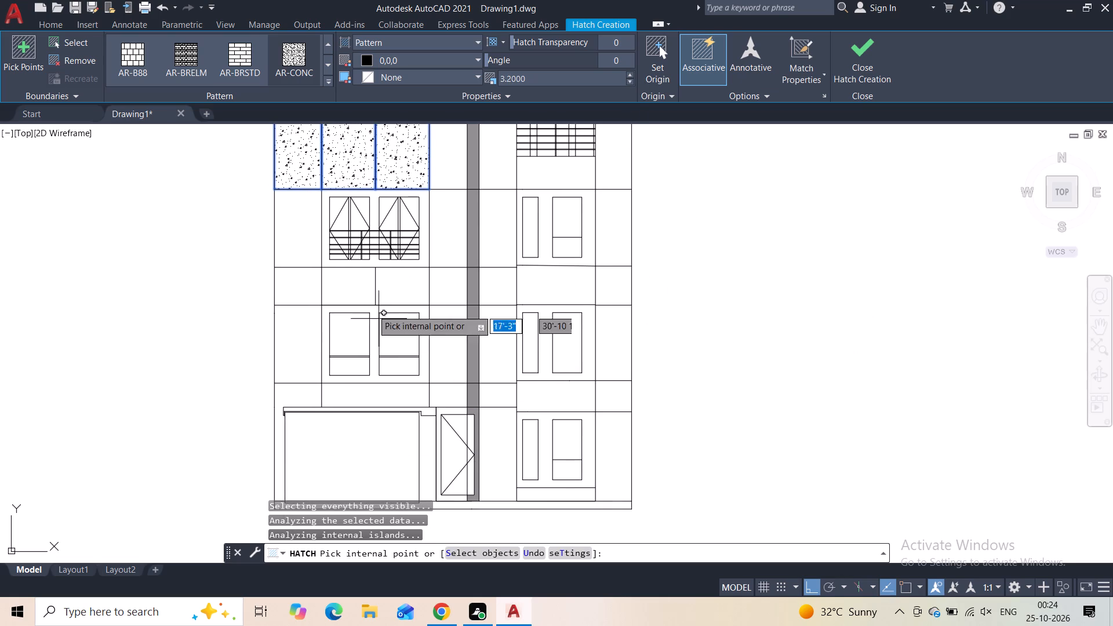
pyautogui.click(301, 236)
pyautogui.click(449, 168)
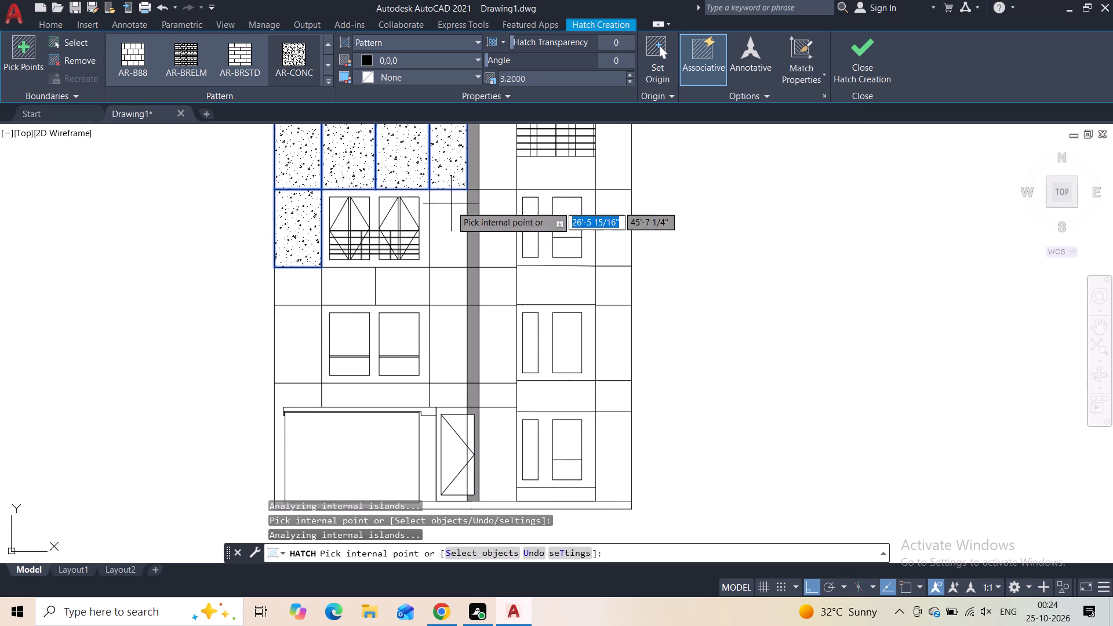
pyautogui.click(451, 224)
pyautogui.click(489, 177)
pyautogui.click(489, 224)
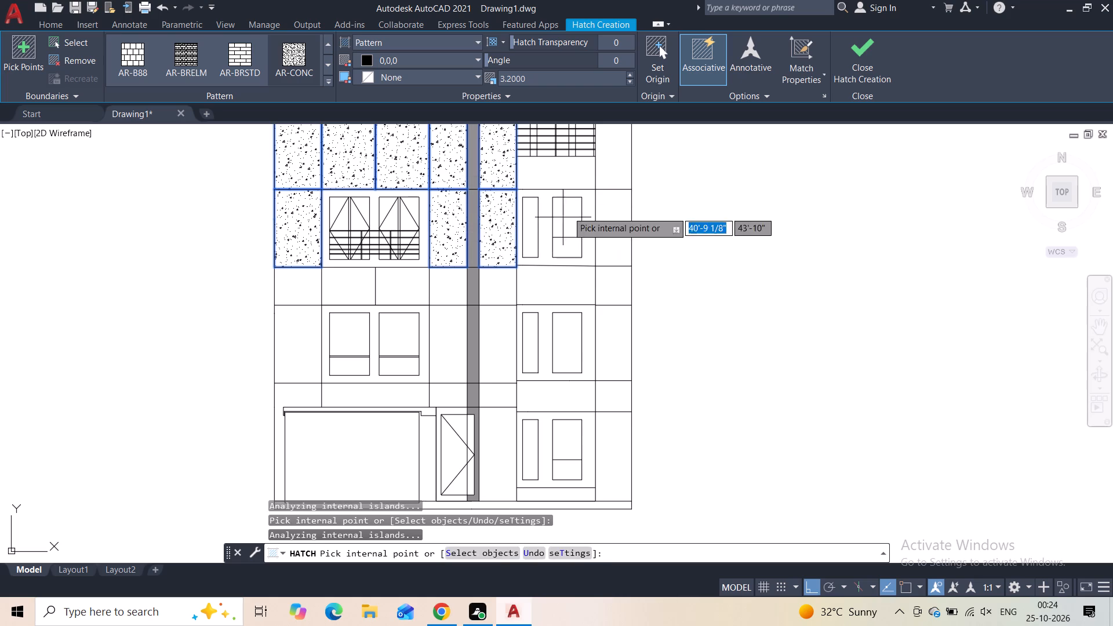
pyautogui.click(607, 177)
pyautogui.click(615, 238)
pyautogui.click(619, 295)
pyautogui.click(617, 326)
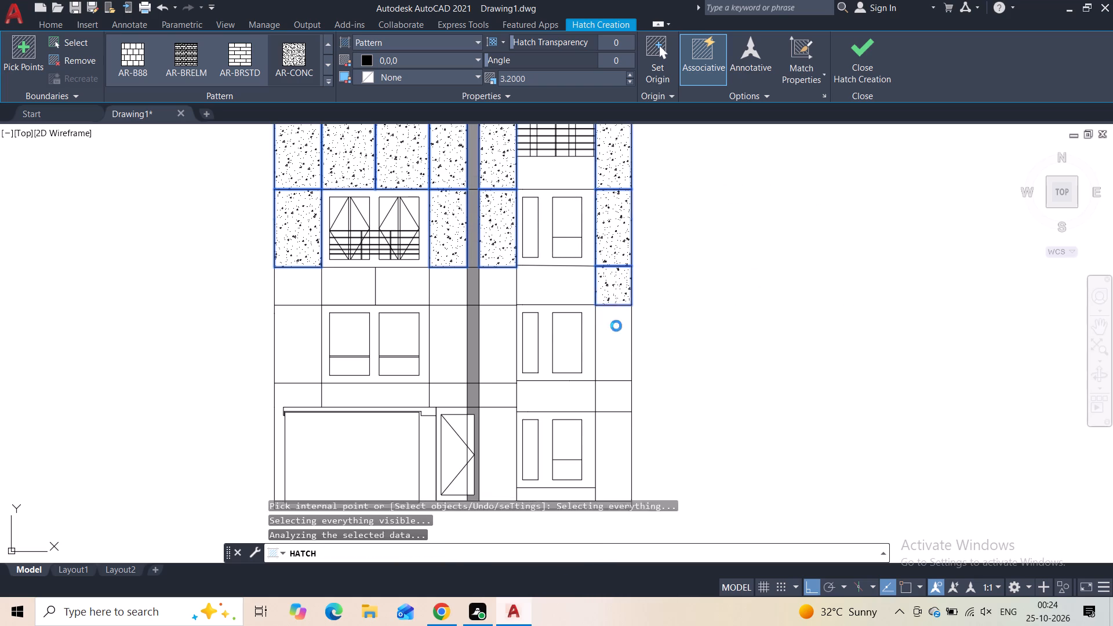
# Continue the AR-CONC hatch down the lower panels flanking the shaded strip and the right-edge column's remaining panels to the ground.
pyautogui.click(500, 295)
pyautogui.click(453, 296)
pyautogui.click(453, 336)
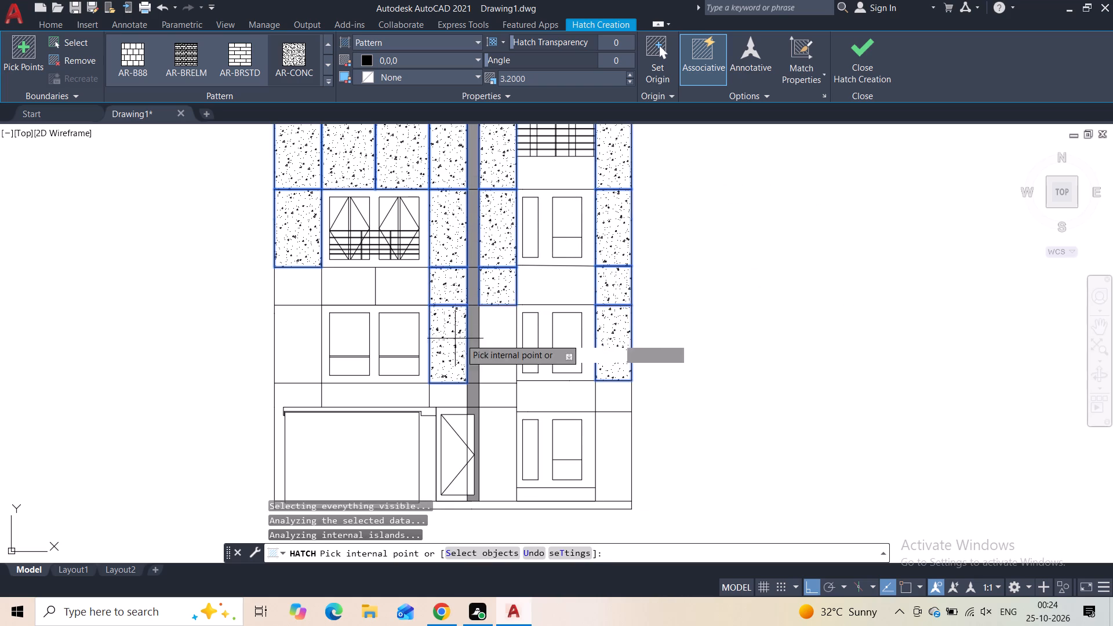
pyautogui.click(489, 332)
pyautogui.click(491, 399)
pyautogui.click(458, 399)
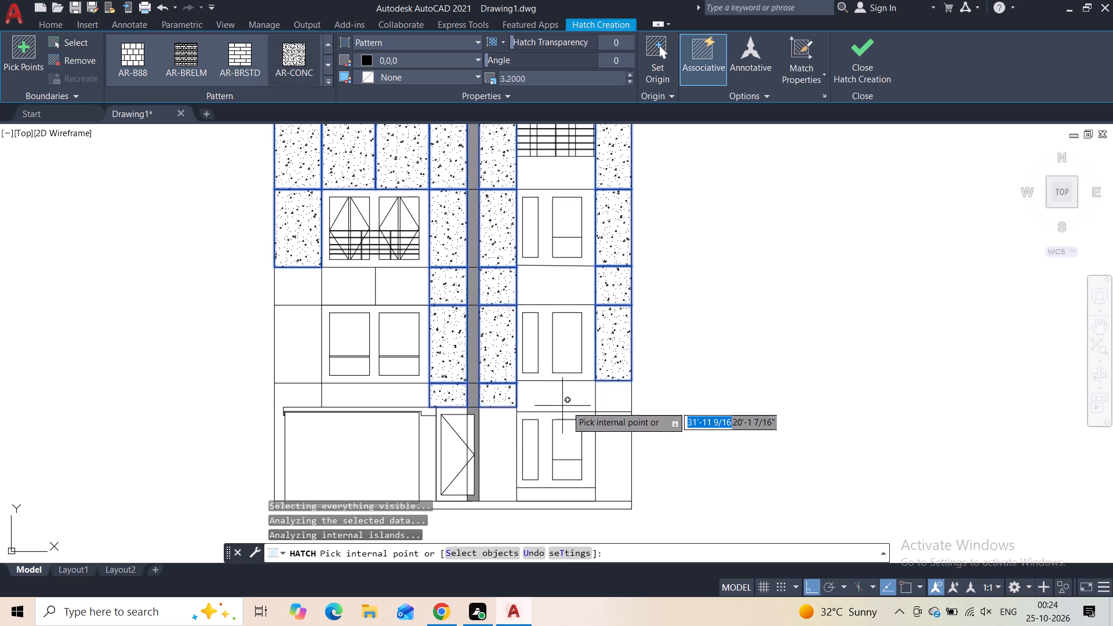
pyautogui.click(619, 402)
pyautogui.click(614, 446)
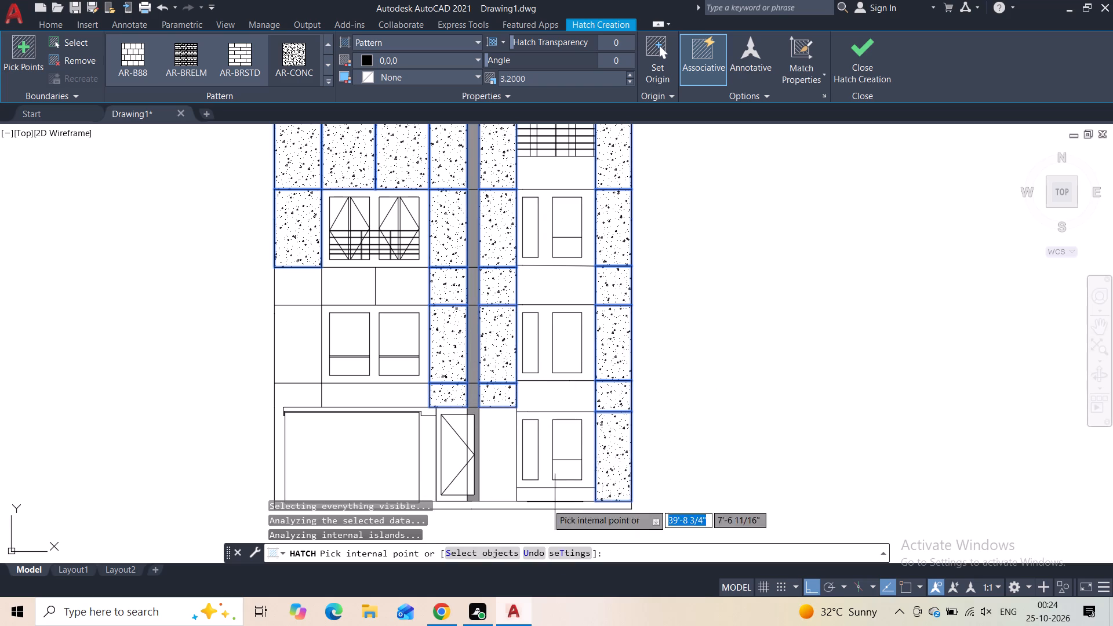
pyautogui.click(504, 450)
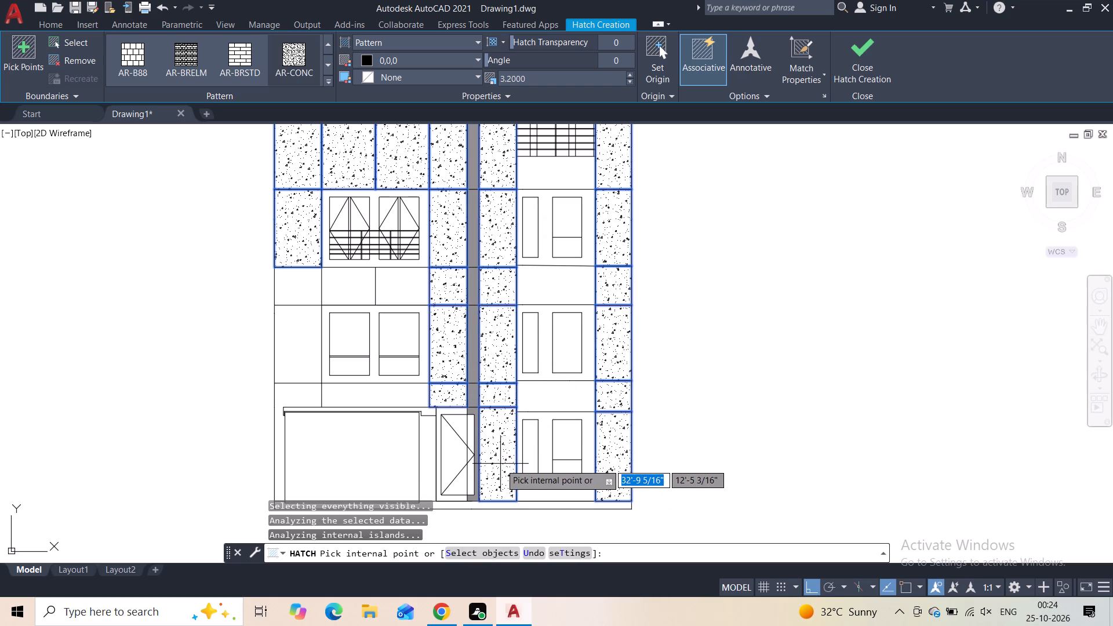
# Add the AR-CONC hatch to the garage surround, the lower left-edge panels and the two panels between the left window rows, and finish the hatch.
pyautogui.click(408, 398)
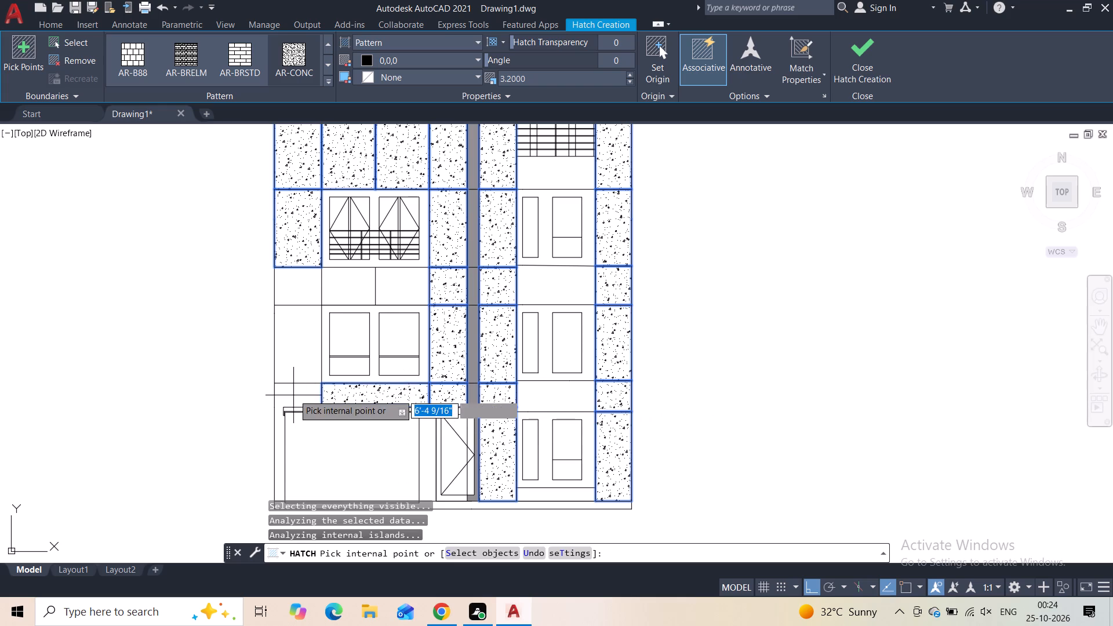
pyautogui.click(293, 392)
pyautogui.click(296, 353)
pyautogui.click(295, 290)
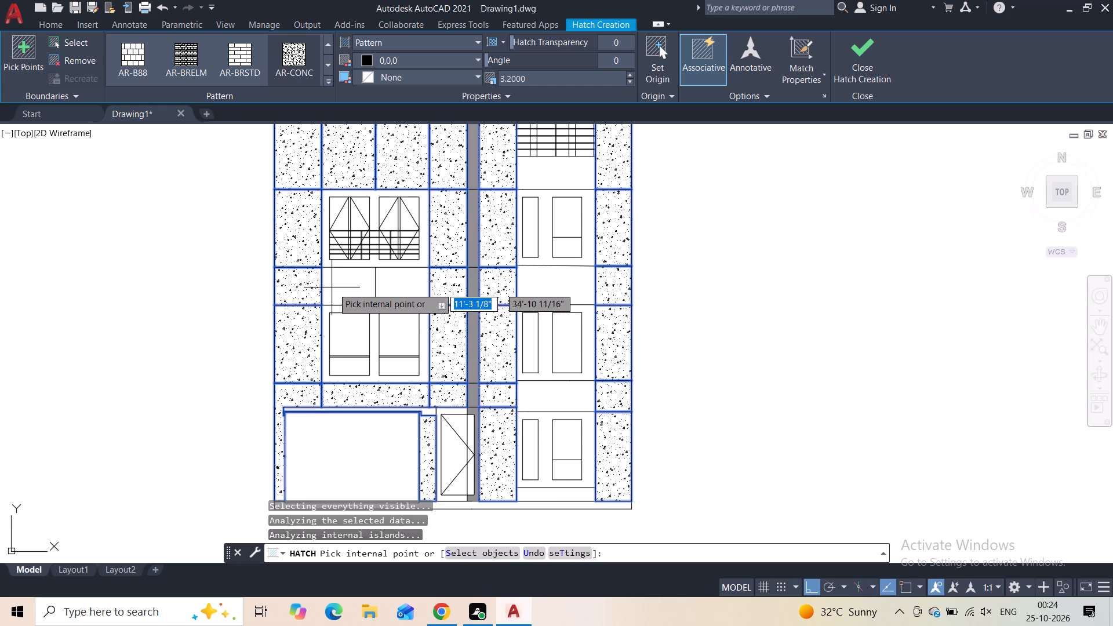
pyautogui.click(336, 287)
pyautogui.click(397, 290)
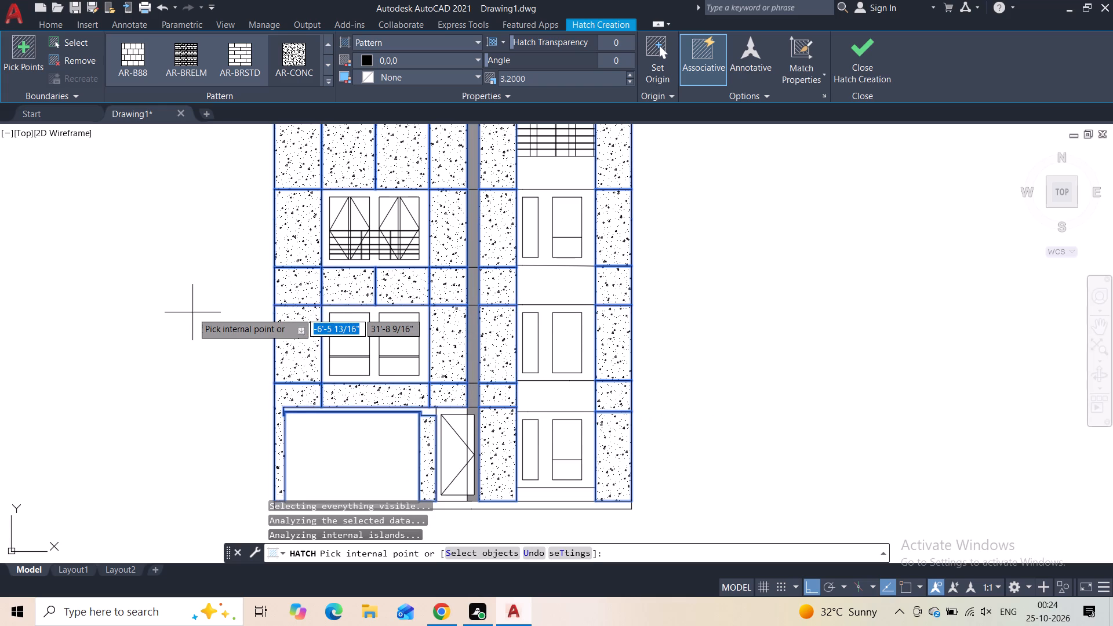
pyautogui.moveTo(203, 406); pyautogui.dragTo(203, 348, button='middle')
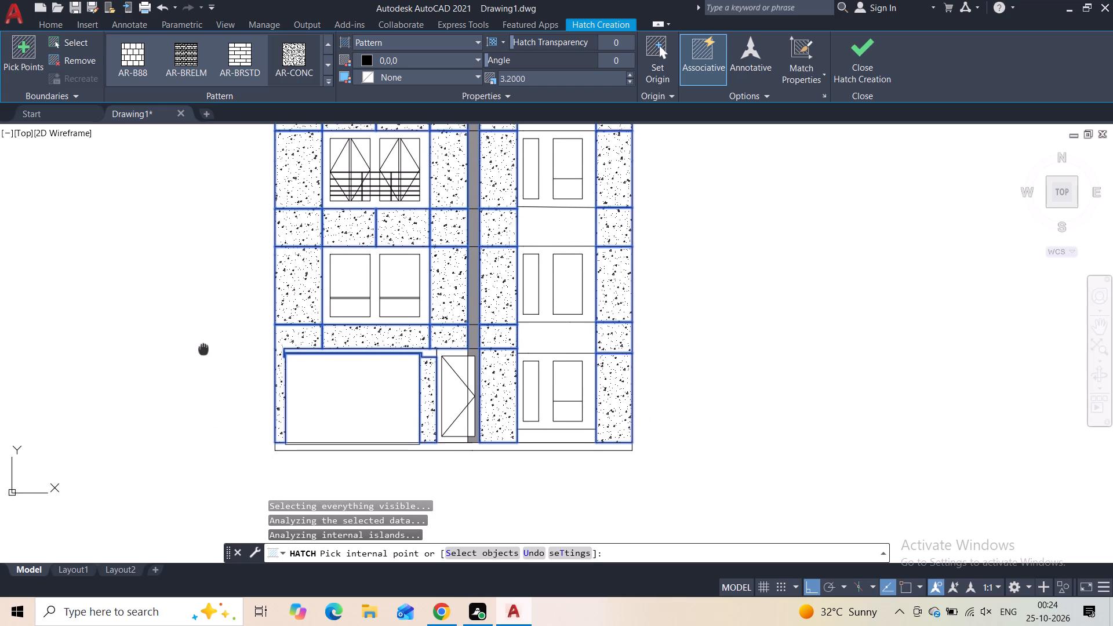
pyautogui.moveTo(203, 348); pyautogui.dragTo(201, 347, button='middle')
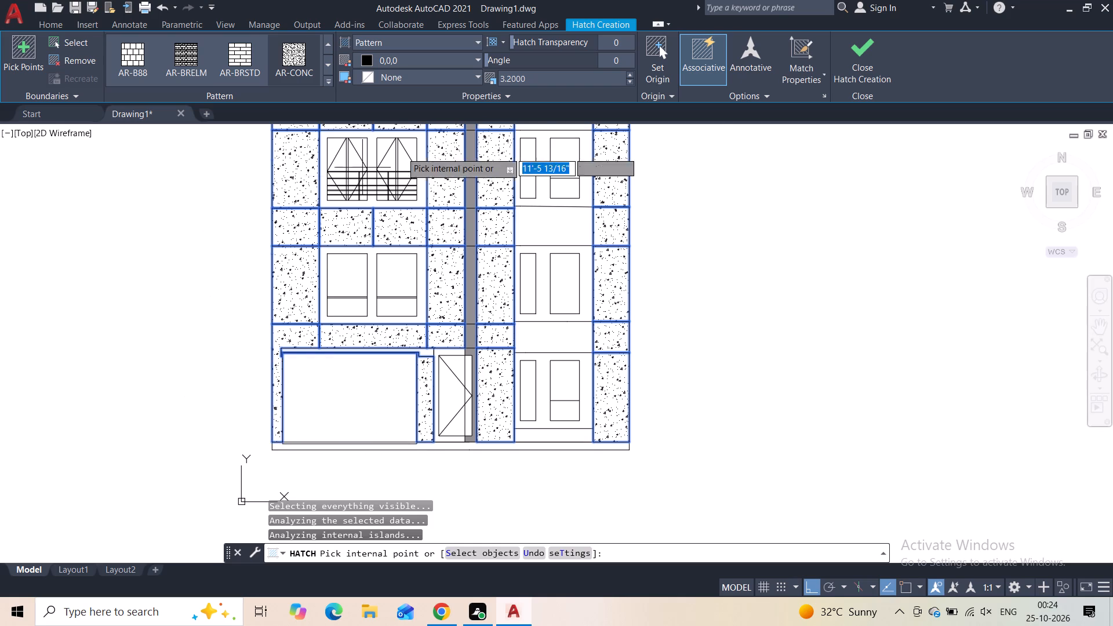
pyautogui.click(870, 67)
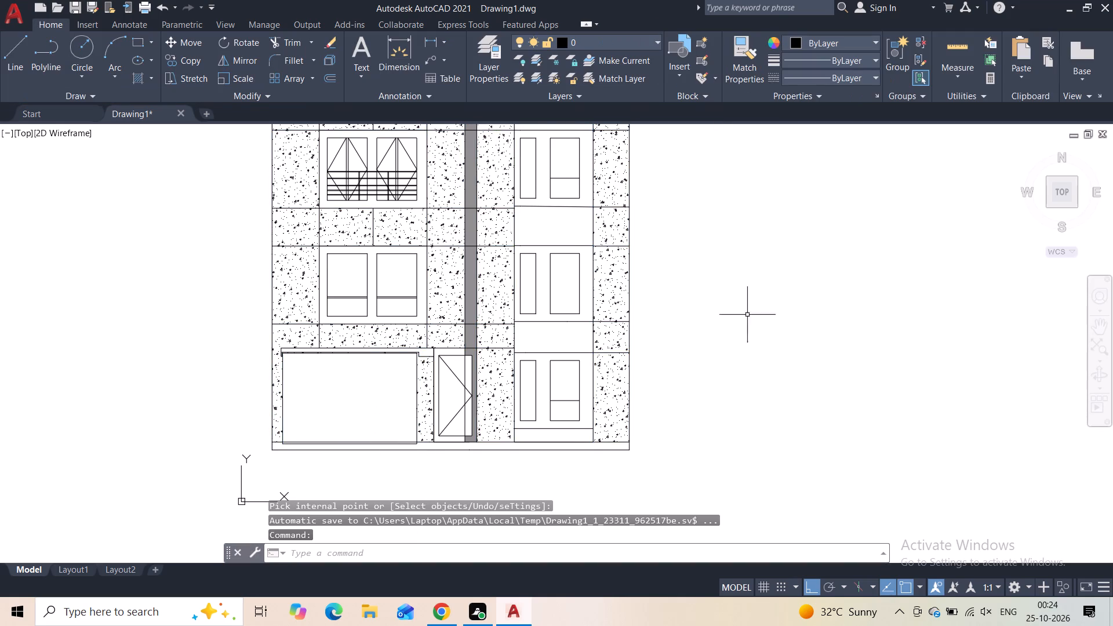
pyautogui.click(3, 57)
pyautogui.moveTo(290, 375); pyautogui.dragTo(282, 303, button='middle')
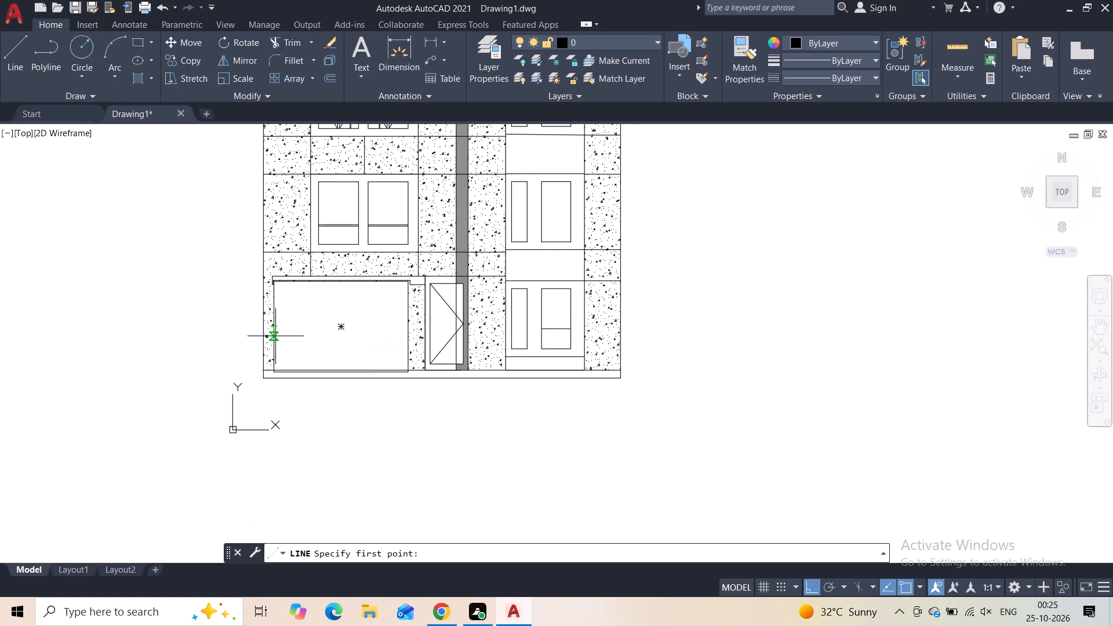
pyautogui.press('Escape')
# Start another Hatch.
pyautogui.press('h')
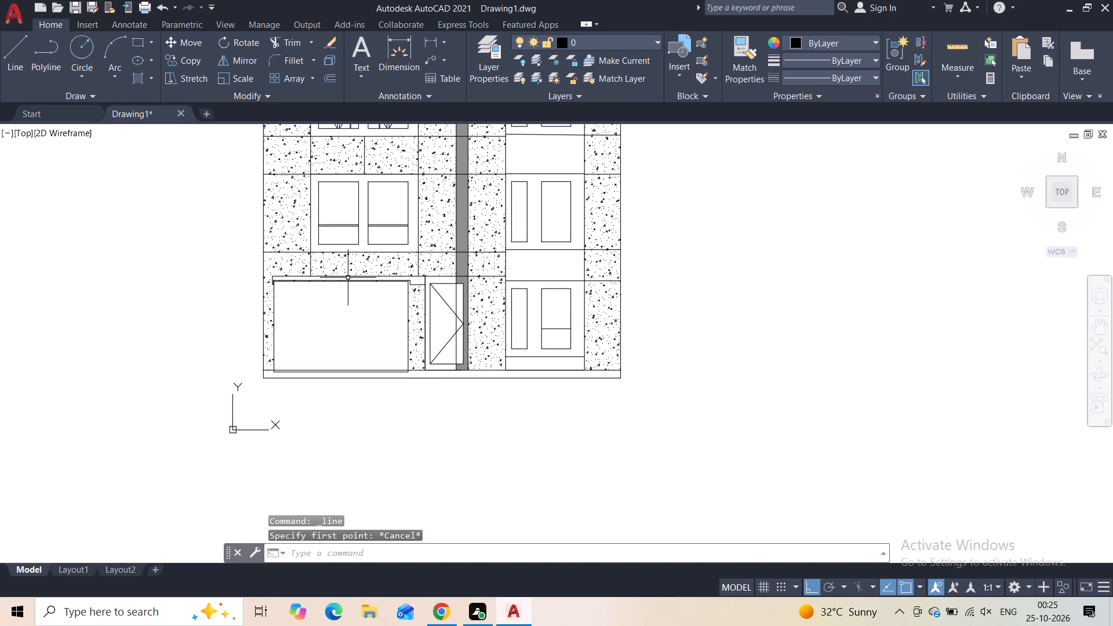
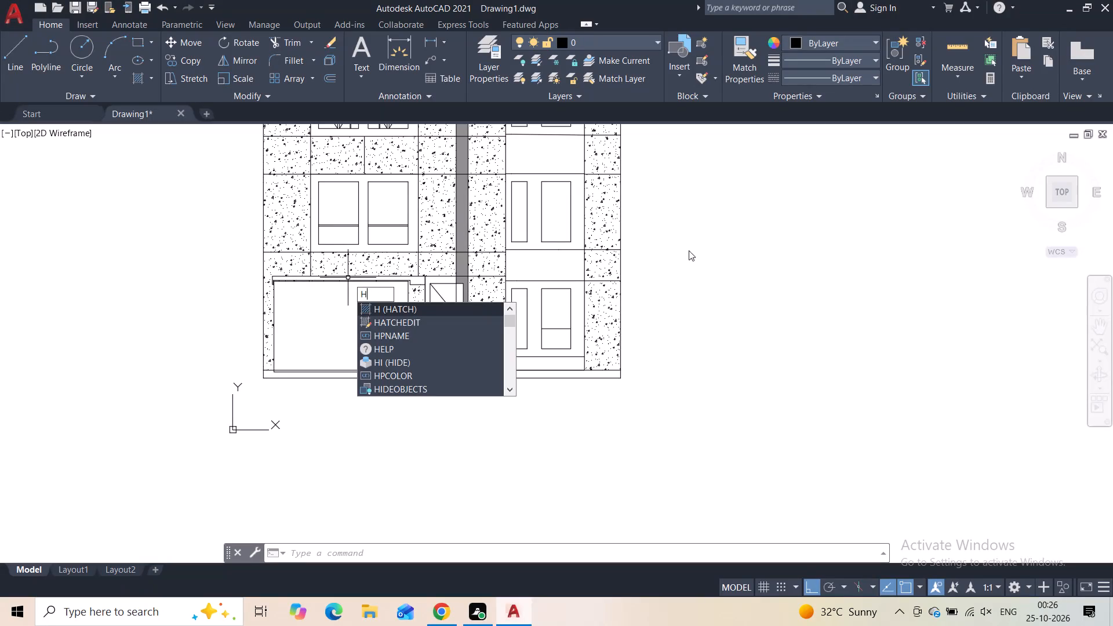
# Hatch the garage door with the ANSI31 pattern in colour 0,0,0.
pyautogui.click(474, 310)
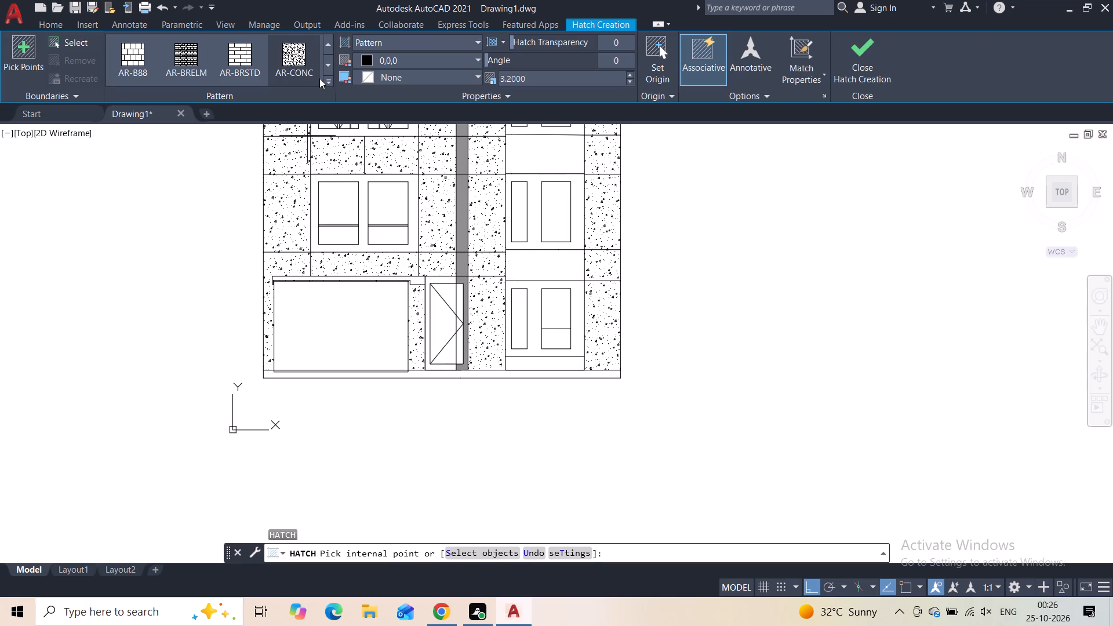
pyautogui.click(321, 79)
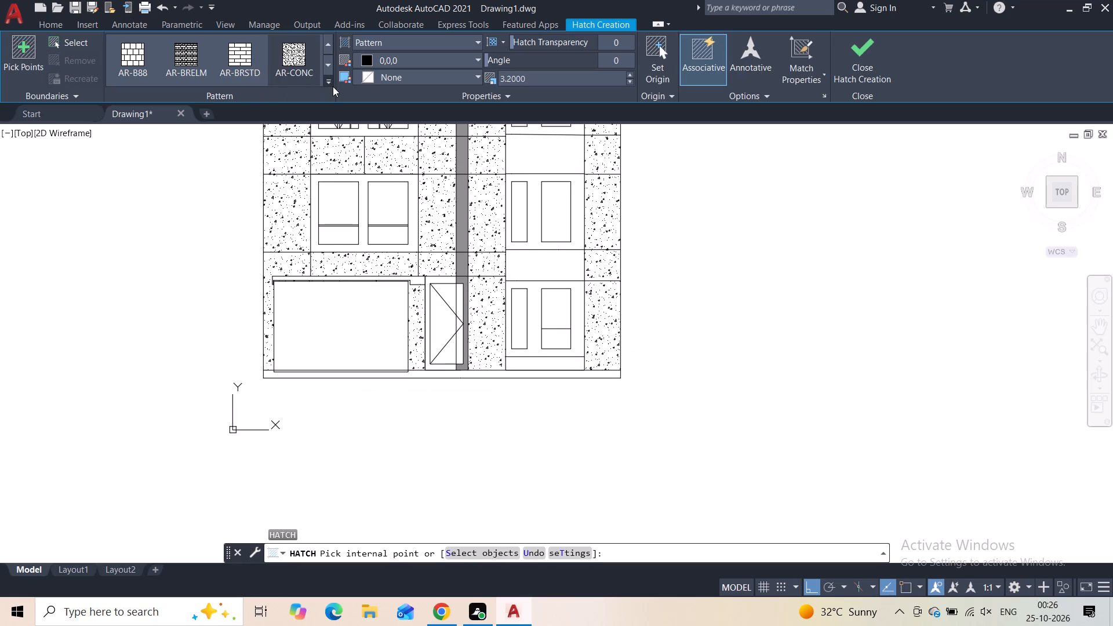
pyautogui.click(333, 86)
pyautogui.scroll(8, 275, 112)
pyautogui.click(239, 56)
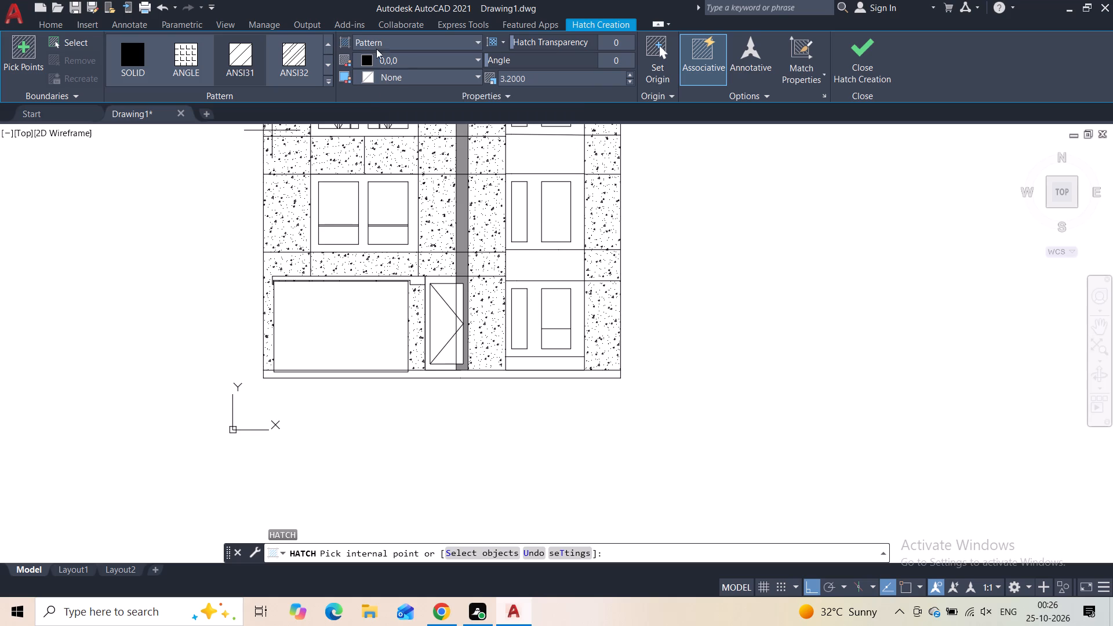
pyautogui.click(402, 68)
pyautogui.click(400, 60)
pyautogui.click(362, 145)
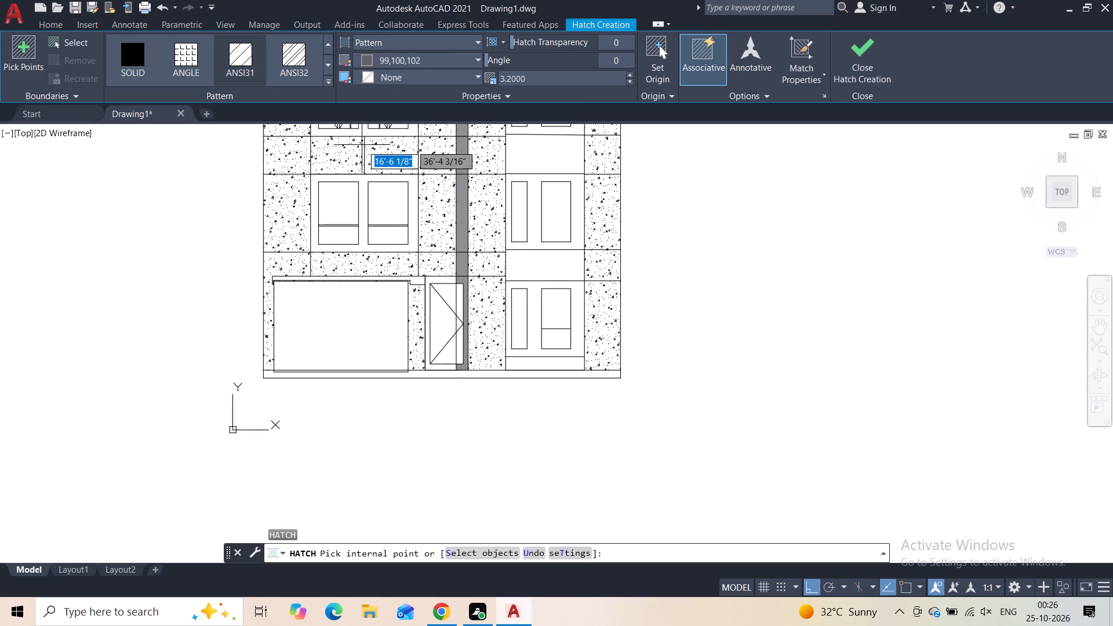
pyautogui.click(386, 68)
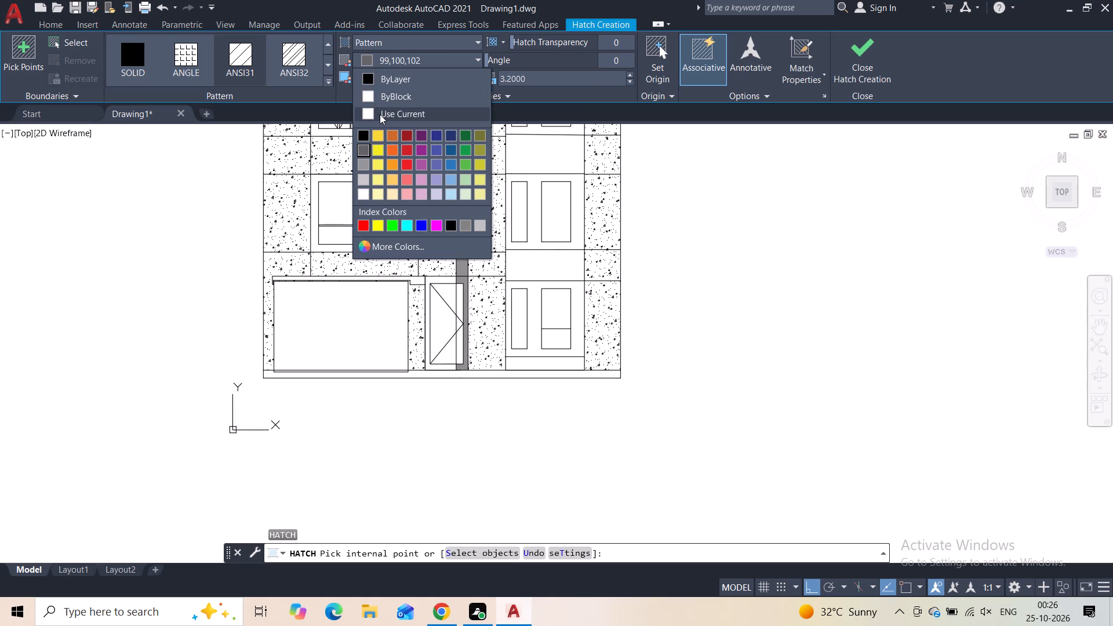
pyautogui.click(358, 133)
pyautogui.click(351, 303)
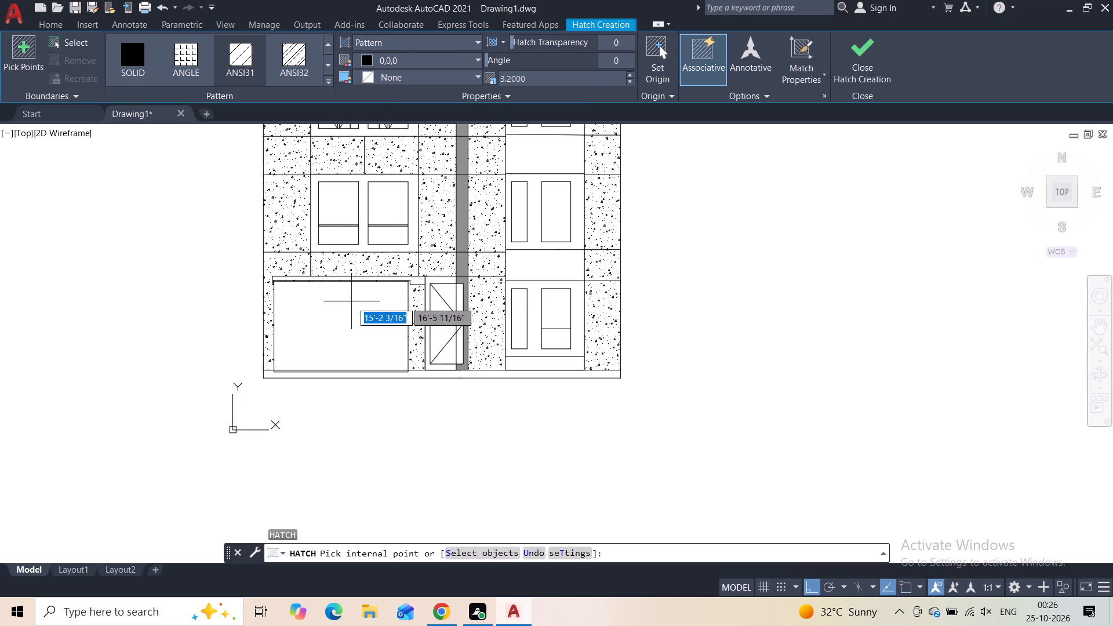
# Set the garage door hatch's scale to 48 and its background colour to 99,100,102.
pyautogui.click(630, 74)
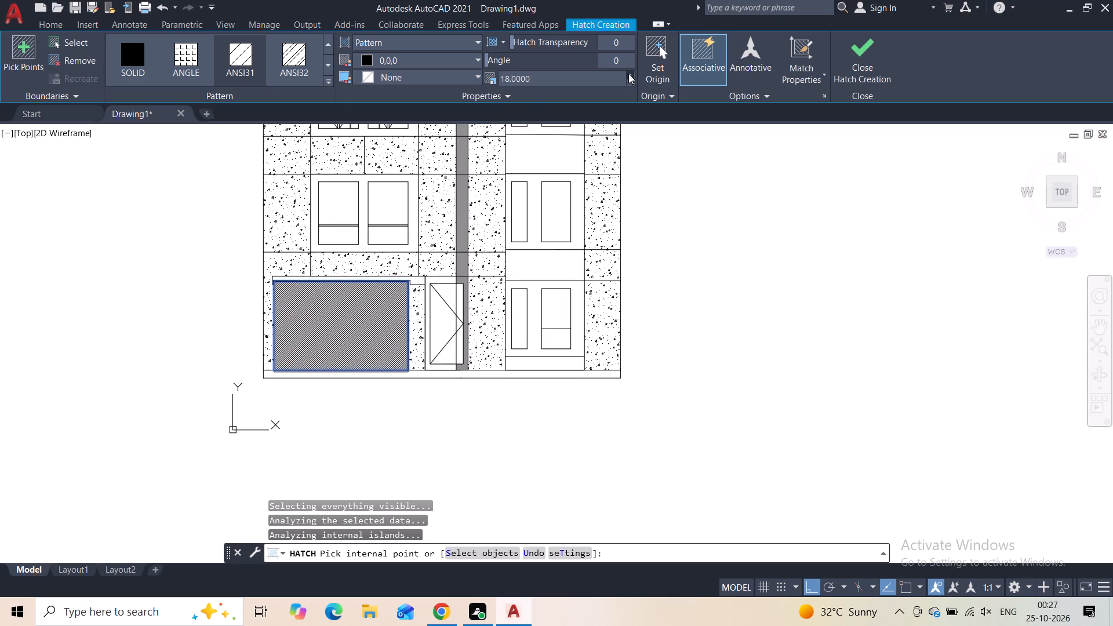
pyautogui.click(628, 74)
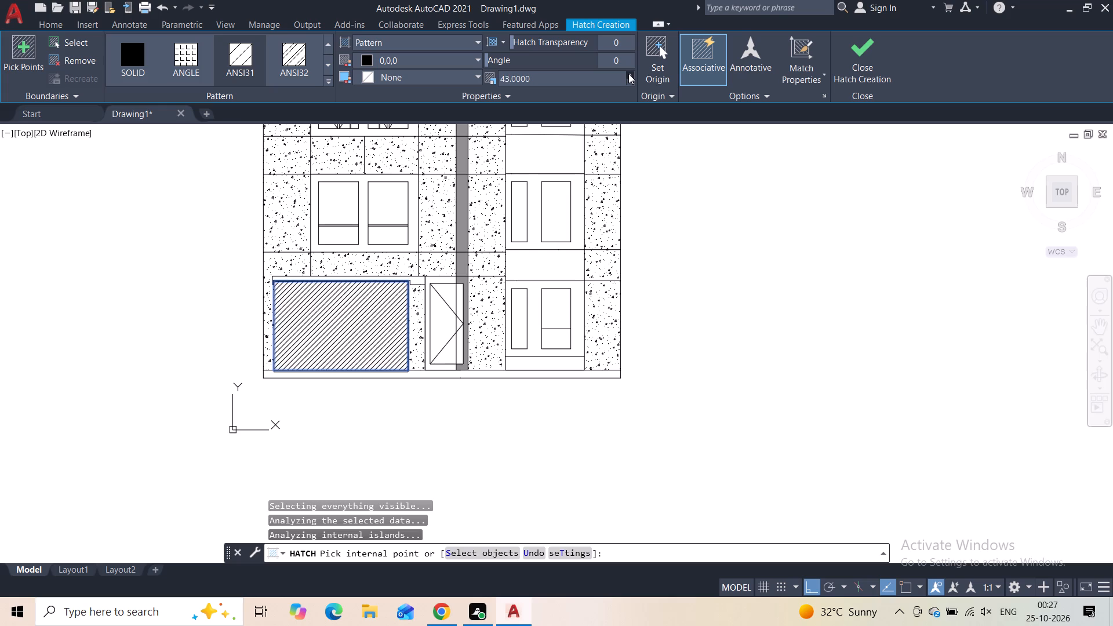
pyautogui.click(405, 61)
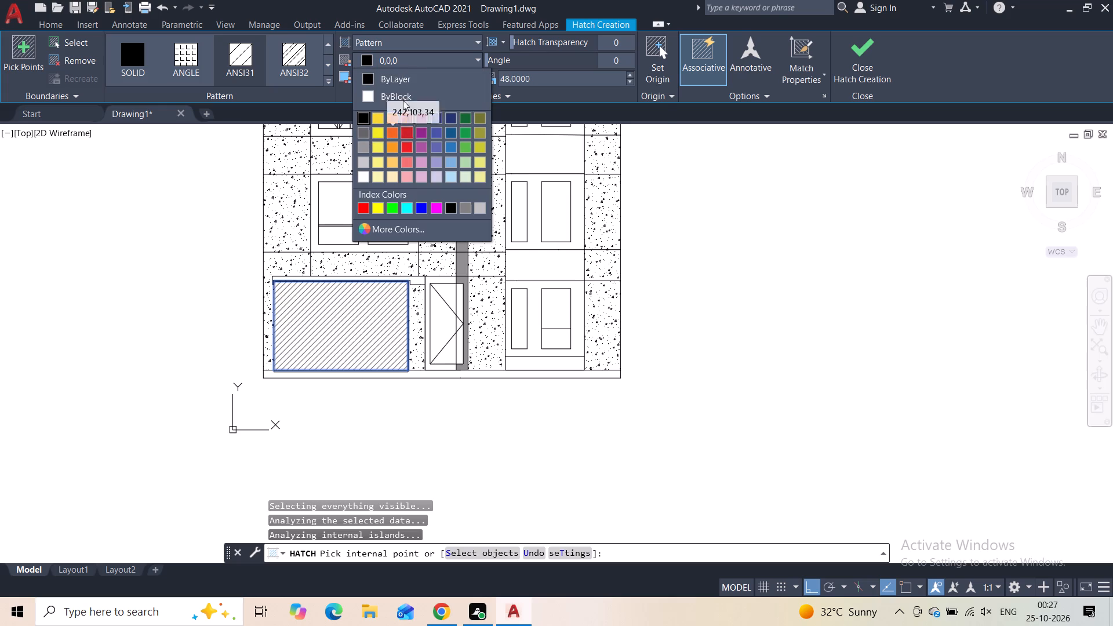
pyautogui.click(410, 60)
pyautogui.click(402, 80)
pyautogui.click(360, 138)
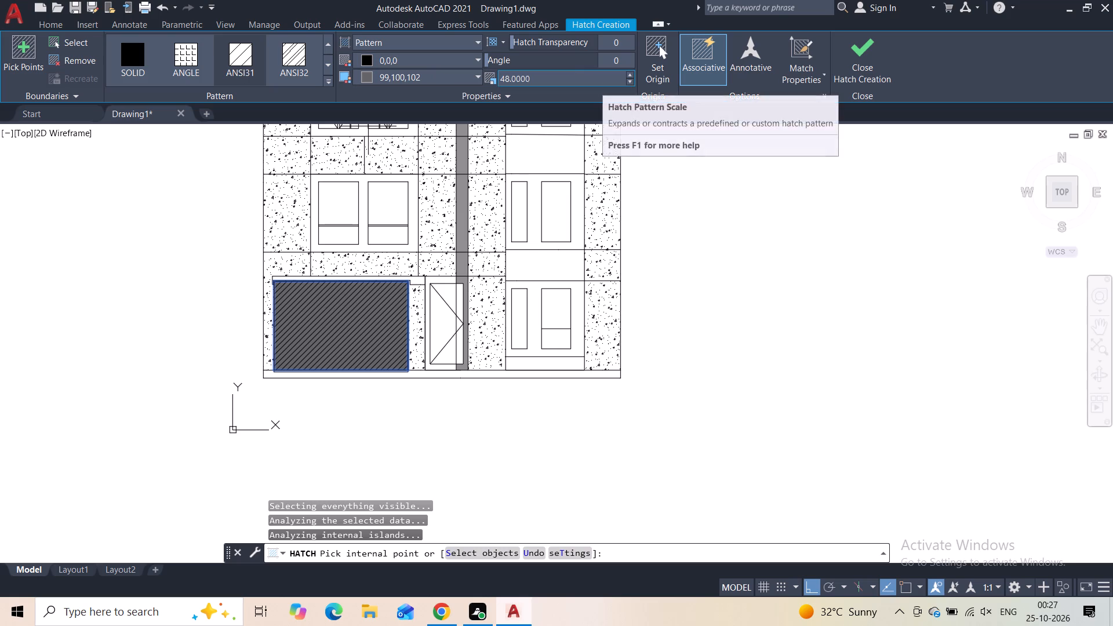
# Set the garage door hatch's angle to 135 so its lines run horizontally.
pyautogui.moveTo(491, 64); pyautogui.dragTo(513, 65)
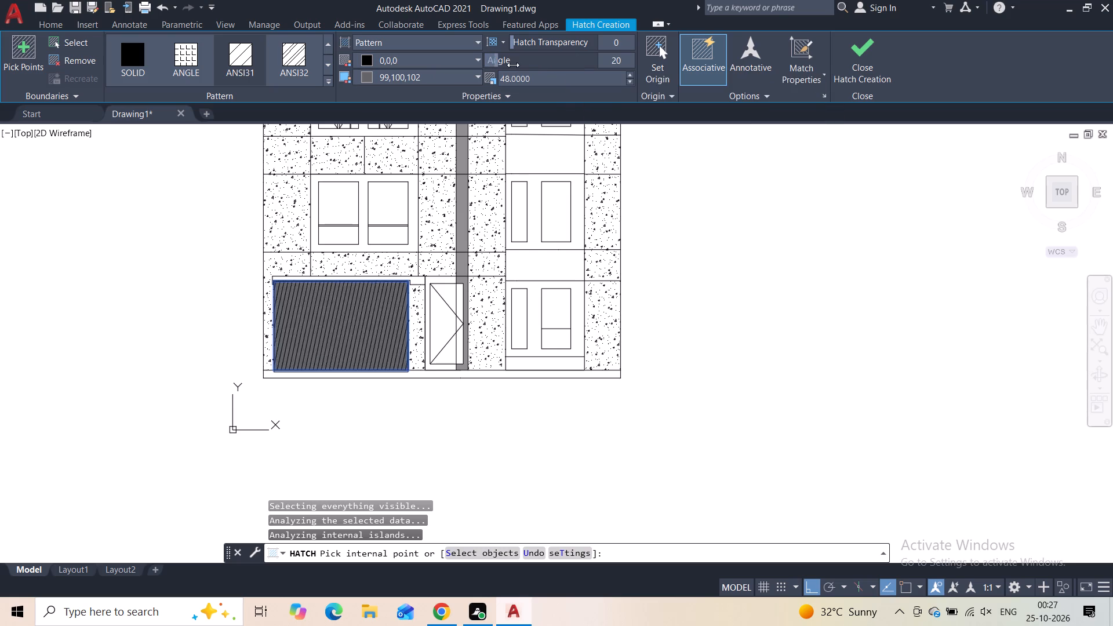
pyautogui.moveTo(513, 65); pyautogui.dragTo(562, 60)
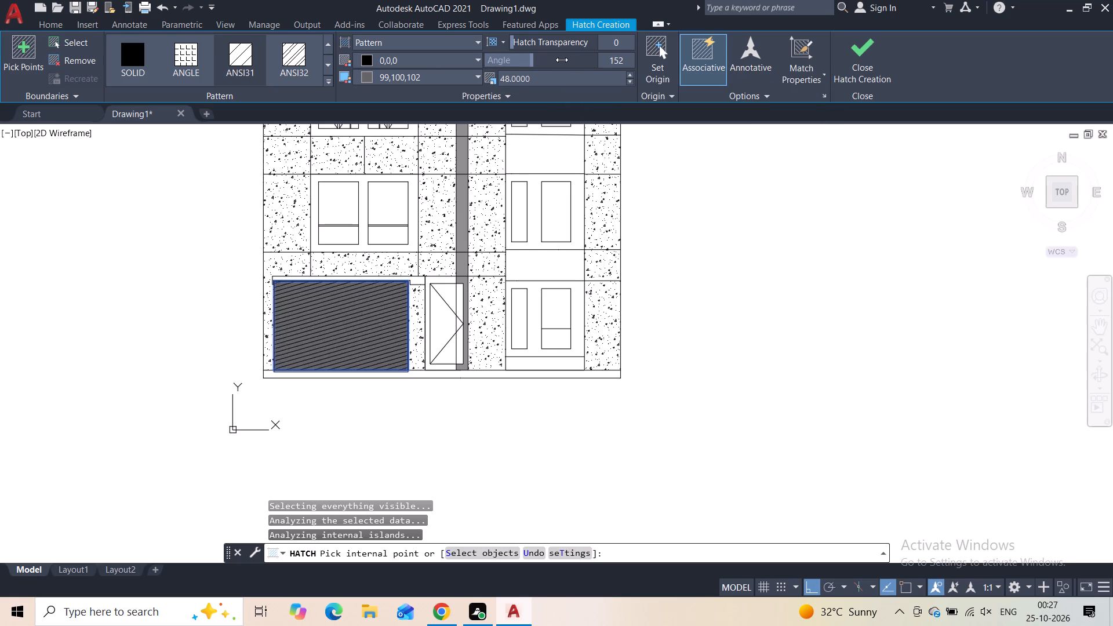
pyautogui.moveTo(562, 60); pyautogui.dragTo(553, 61)
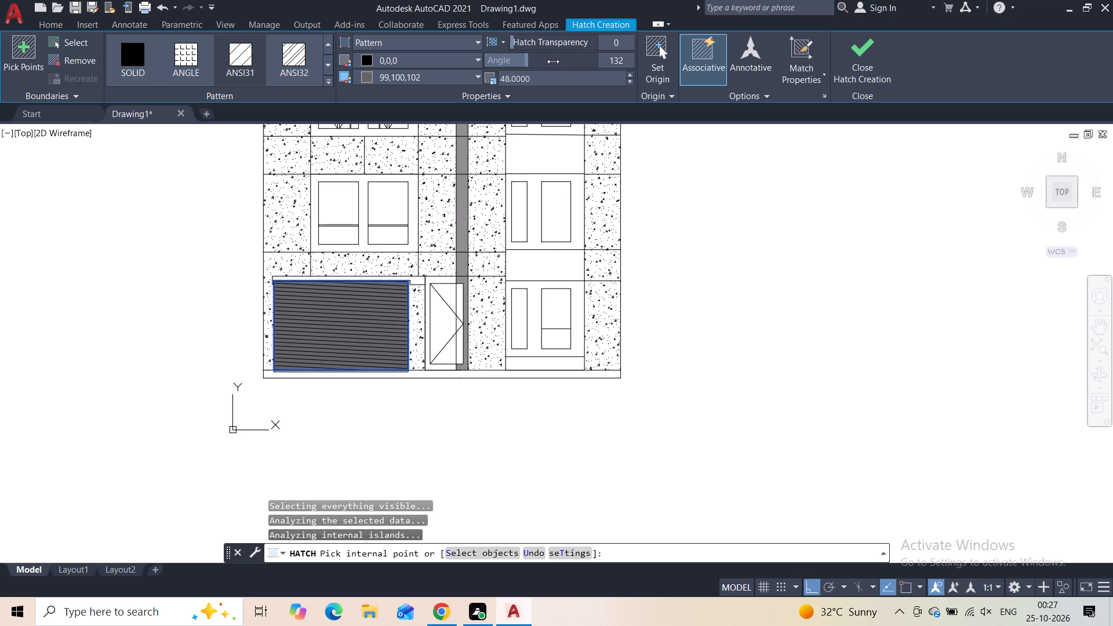
pyautogui.moveTo(553, 61); pyautogui.dragTo(555, 61)
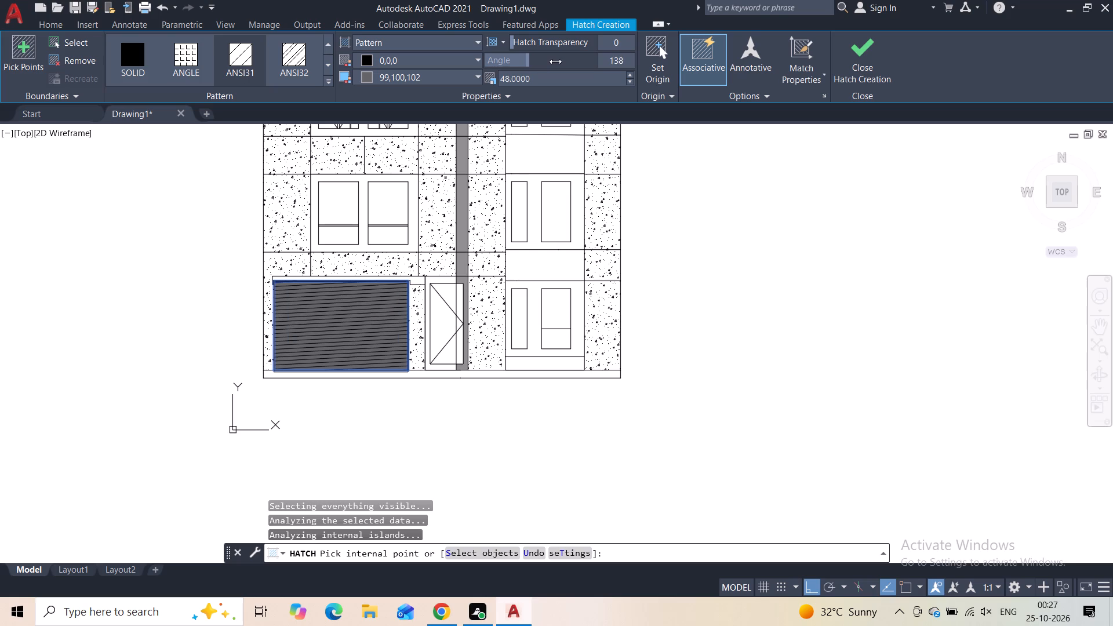
pyautogui.moveTo(555, 61); pyautogui.dragTo(554, 61)
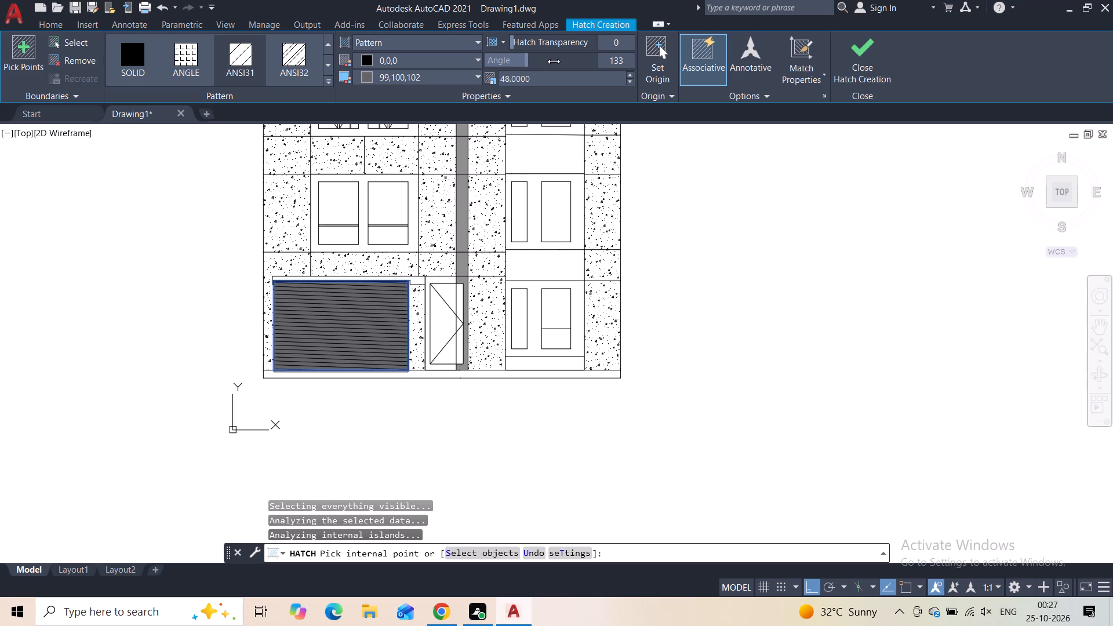
pyautogui.moveTo(554, 61); pyautogui.dragTo(555, 61)
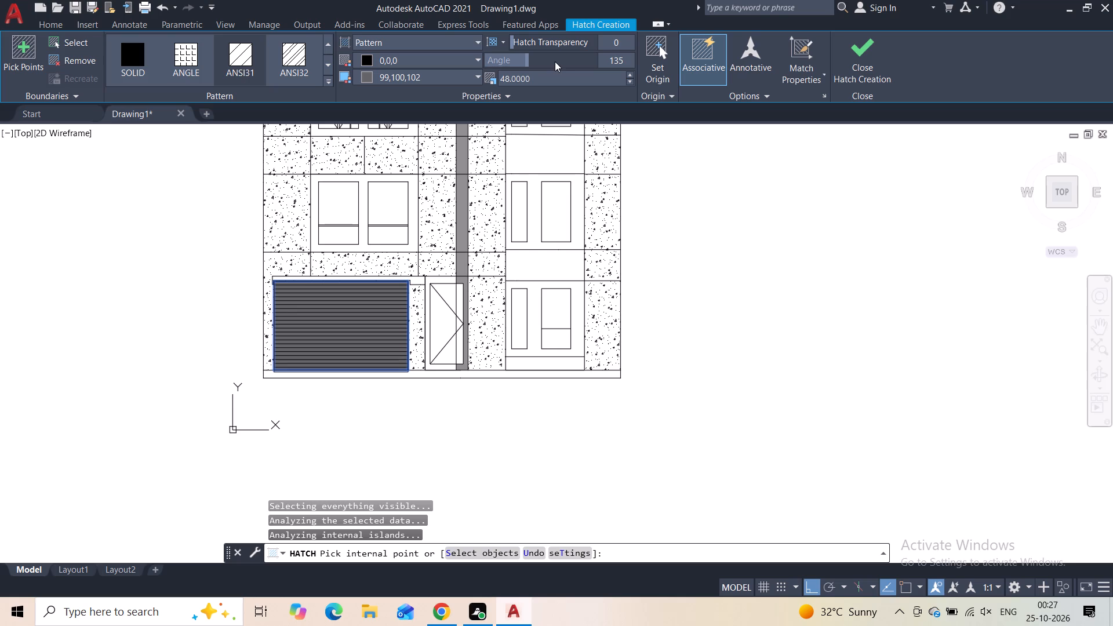
# Set the garage door hatch's scale to 270 and finish the hatch.
pyautogui.click(626, 75)
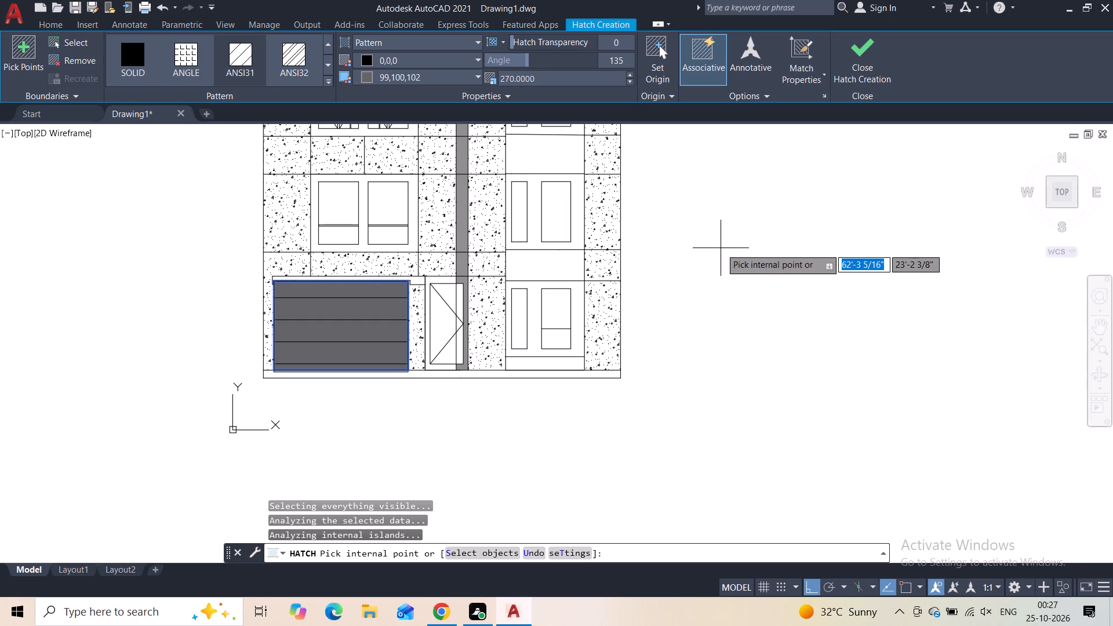
pyautogui.click(854, 65)
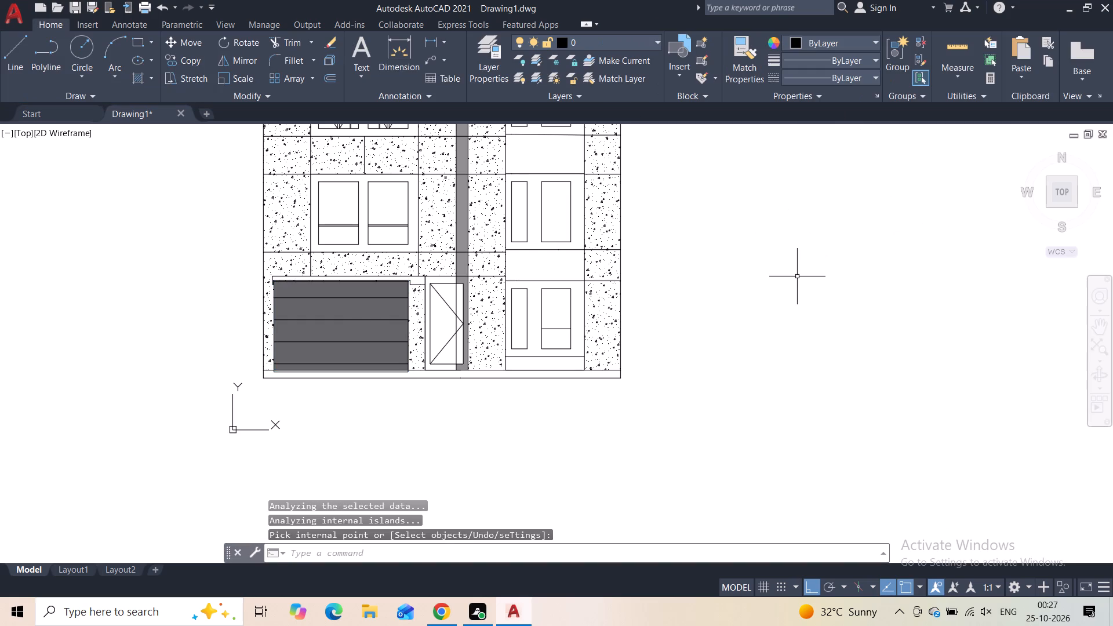
pyautogui.press('b')
pyautogui.press('Escape')
# Start another Hatch with the same settings and fill the window column's base strip, lower two window surrounds, and the bands above each.
pyautogui.press('h')
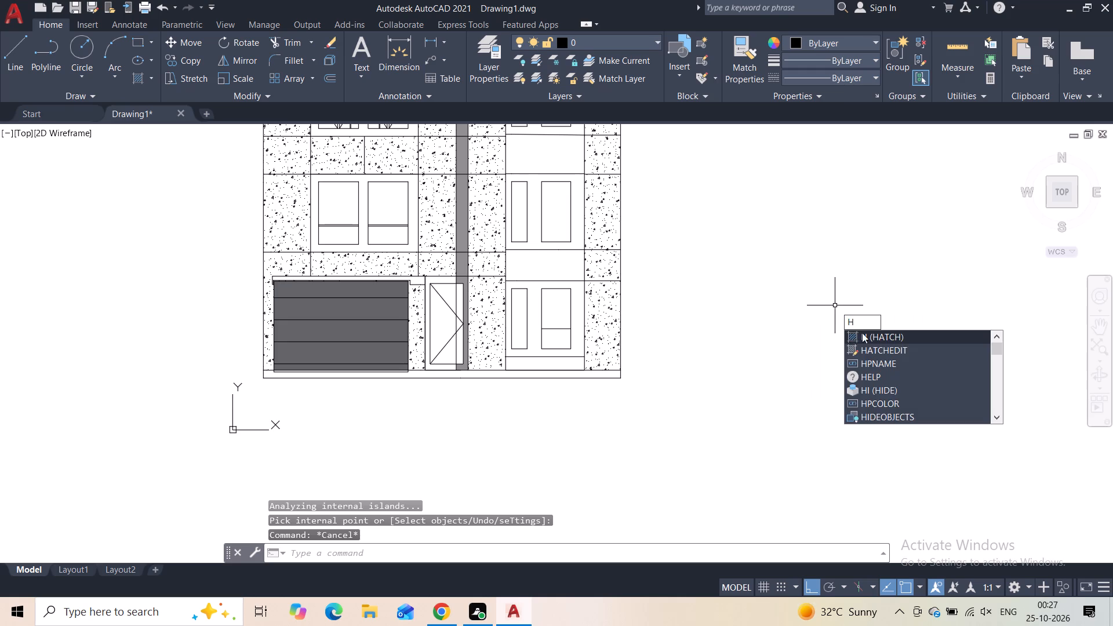
pyautogui.click(863, 336)
pyautogui.moveTo(708, 262); pyautogui.dragTo(691, 301, button='middle')
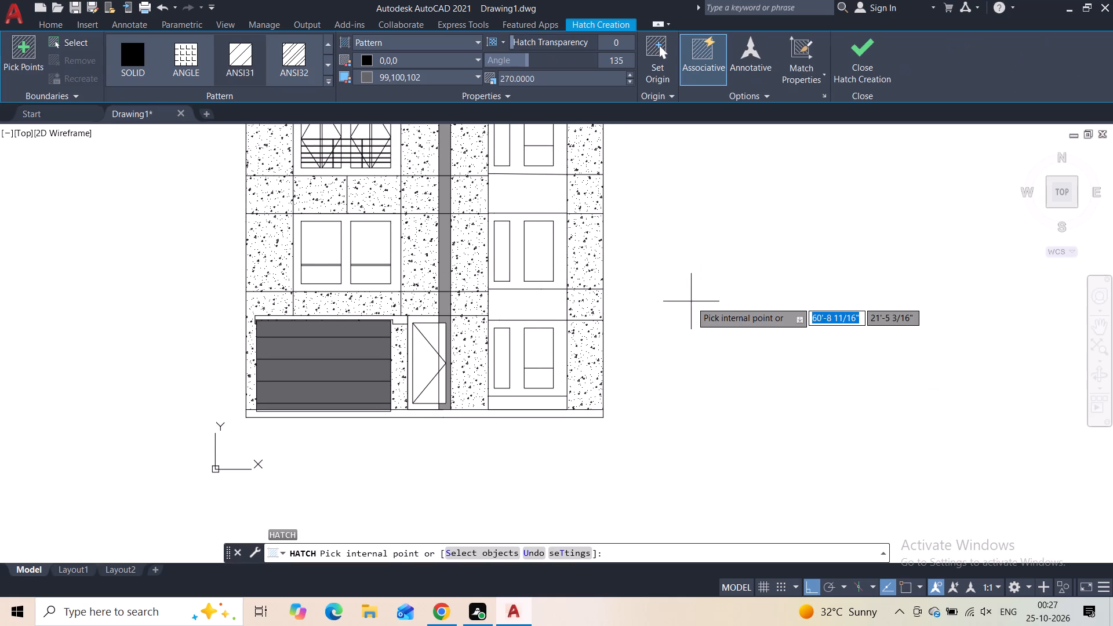
pyautogui.click(540, 310)
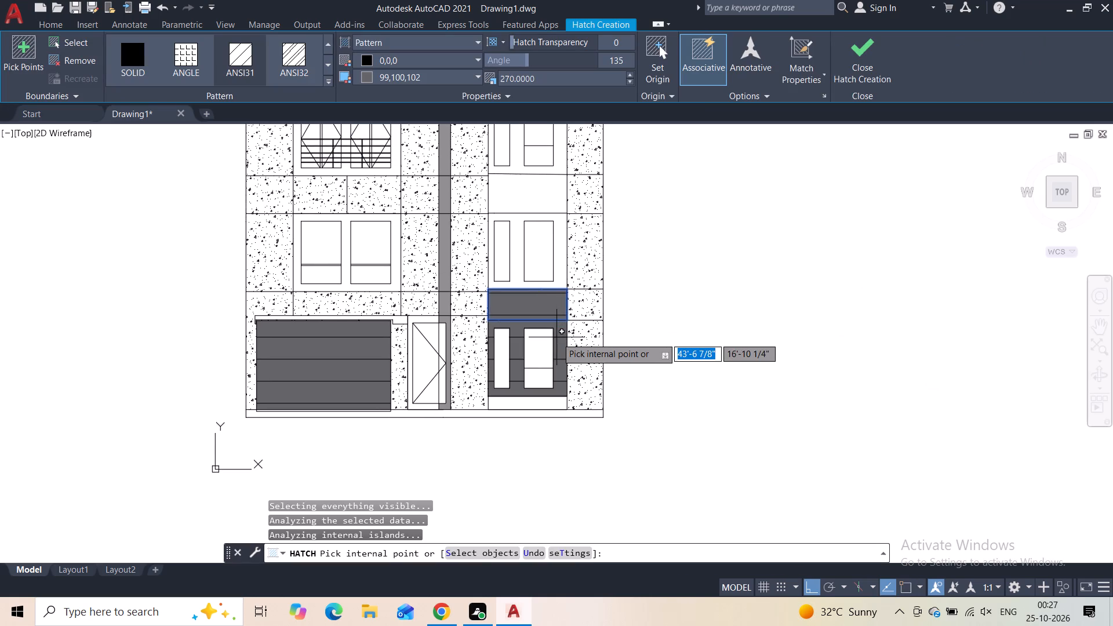
pyautogui.click(562, 343)
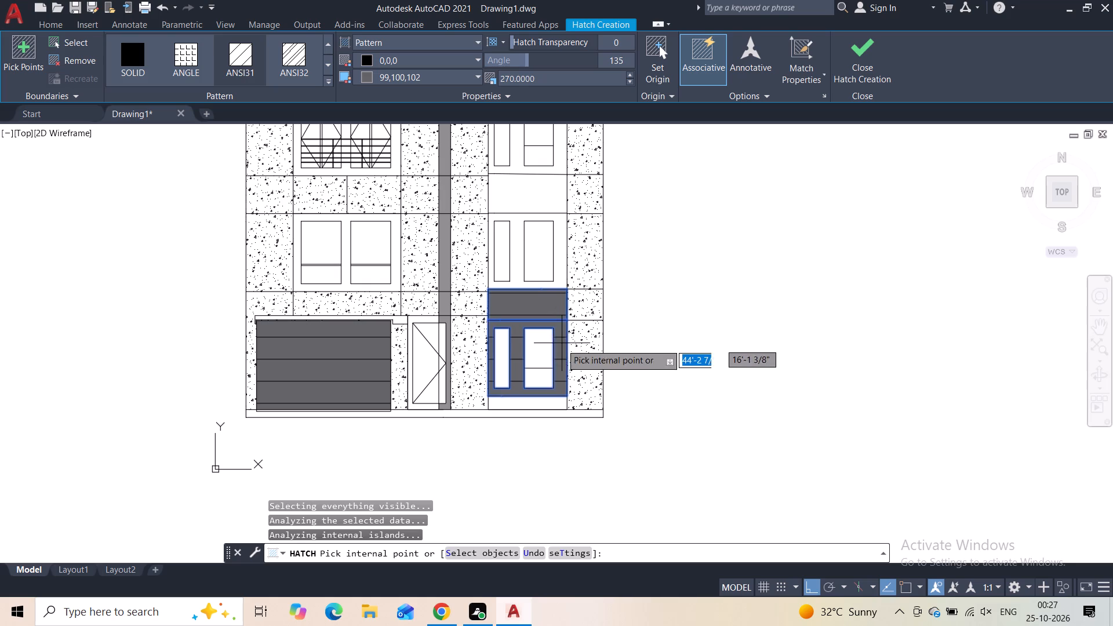
pyautogui.click(545, 399)
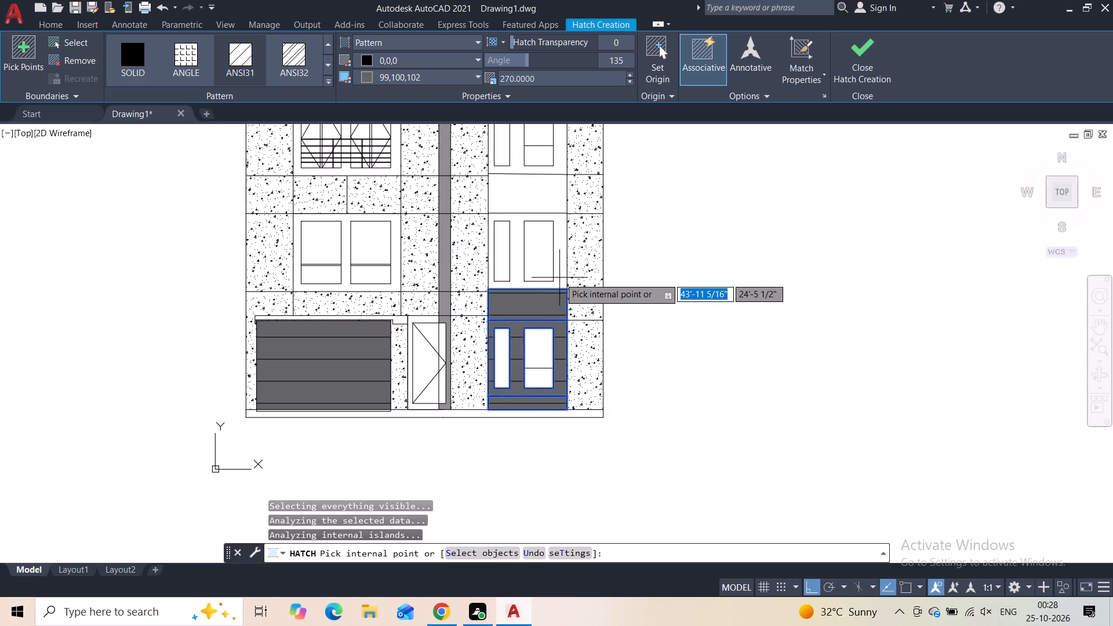
pyautogui.click(560, 276)
pyautogui.click(557, 196)
# Extend the same hatch to the top-storey window surround, the band below the roof railing, and the rooftop frame around its openings.
pyautogui.moveTo(540, 188); pyautogui.dragTo(536, 212, button='middle')
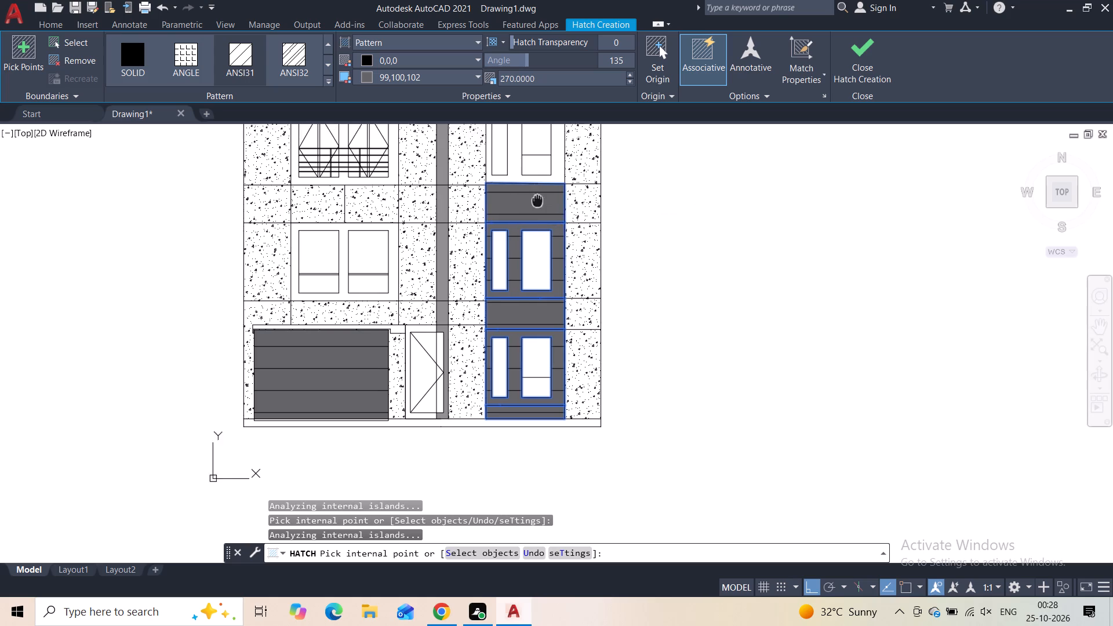
pyautogui.moveTo(536, 212); pyautogui.dragTo(515, 369, button='middle')
pyautogui.click(492, 283)
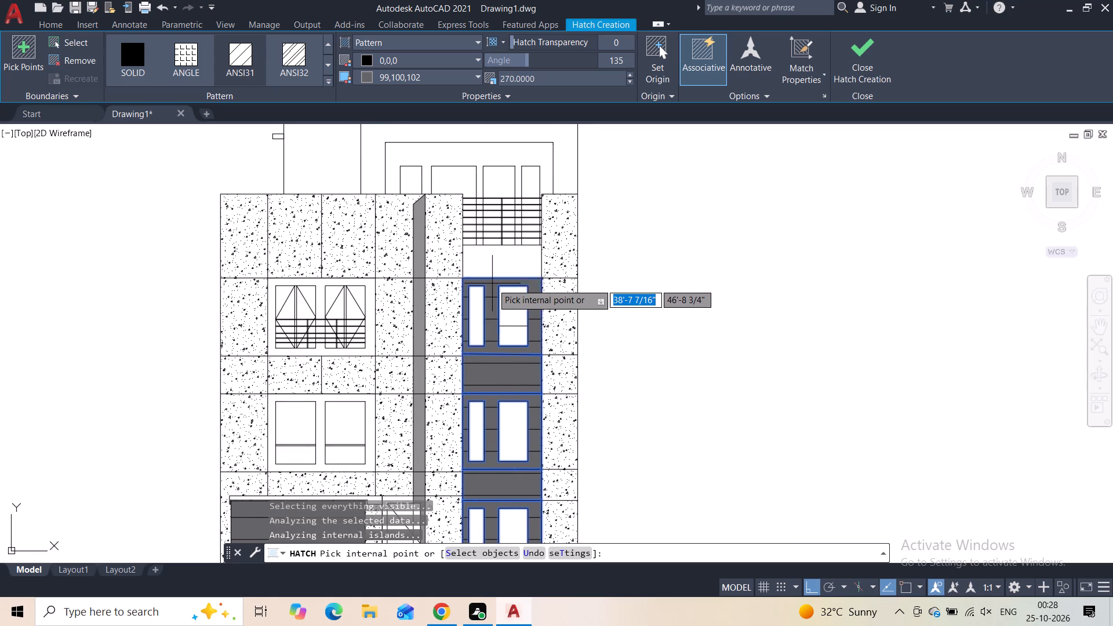
pyautogui.click(494, 262)
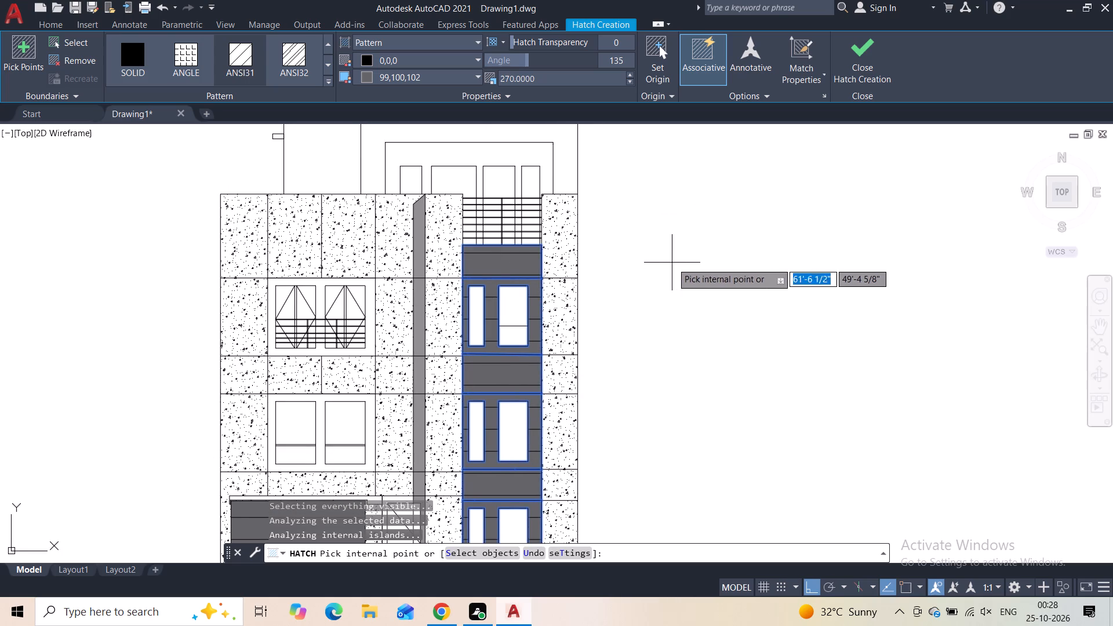
pyautogui.click(530, 155)
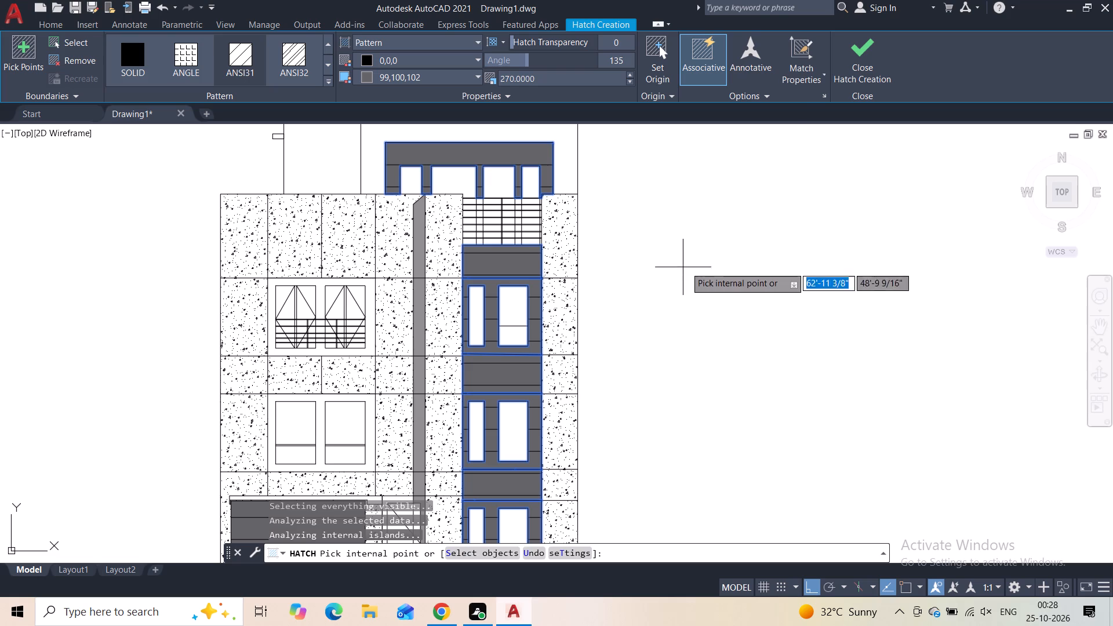
# Reduce the window column and rooftop frame hatch's scale to 79 and finish the hatch.
pyautogui.click(632, 82)
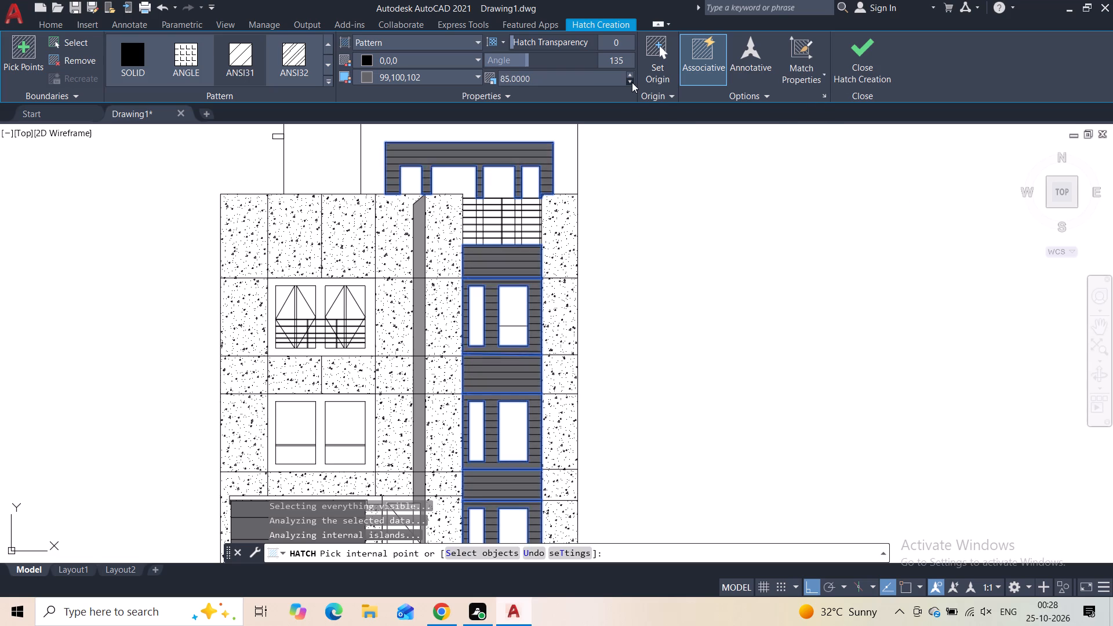
pyautogui.moveTo(695, 382); pyautogui.dragTo(664, 261, button='middle')
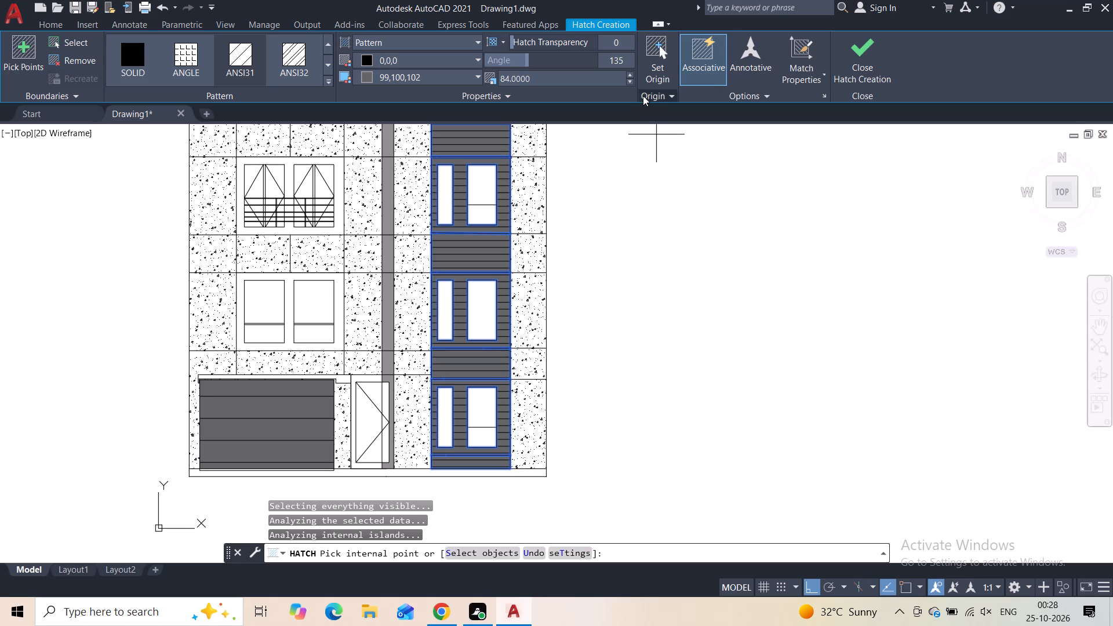
pyautogui.click(630, 84)
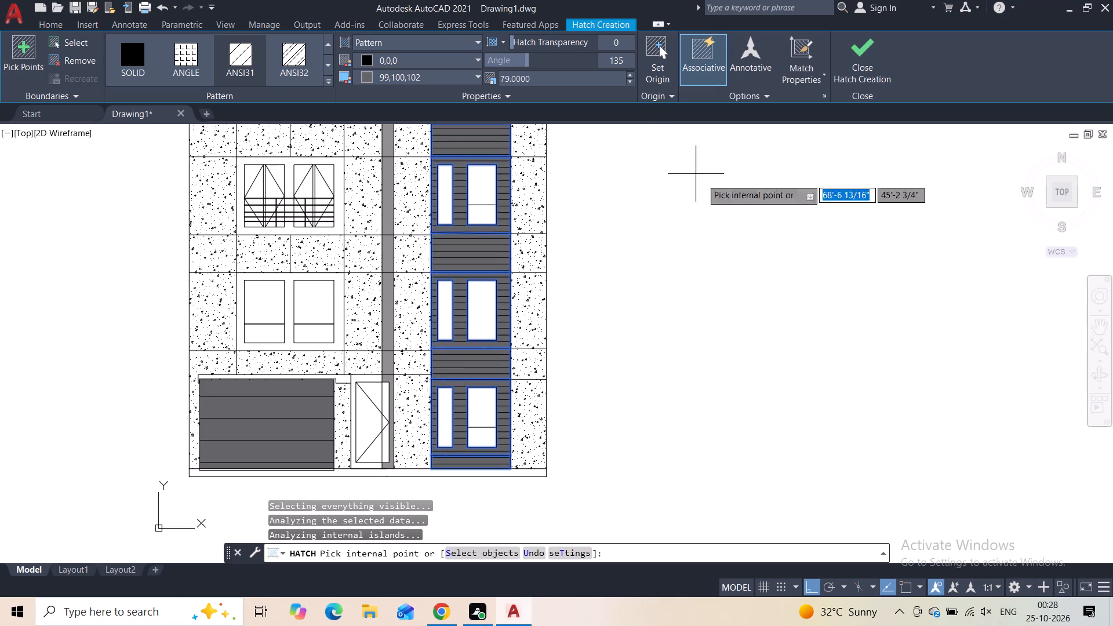
pyautogui.click(855, 65)
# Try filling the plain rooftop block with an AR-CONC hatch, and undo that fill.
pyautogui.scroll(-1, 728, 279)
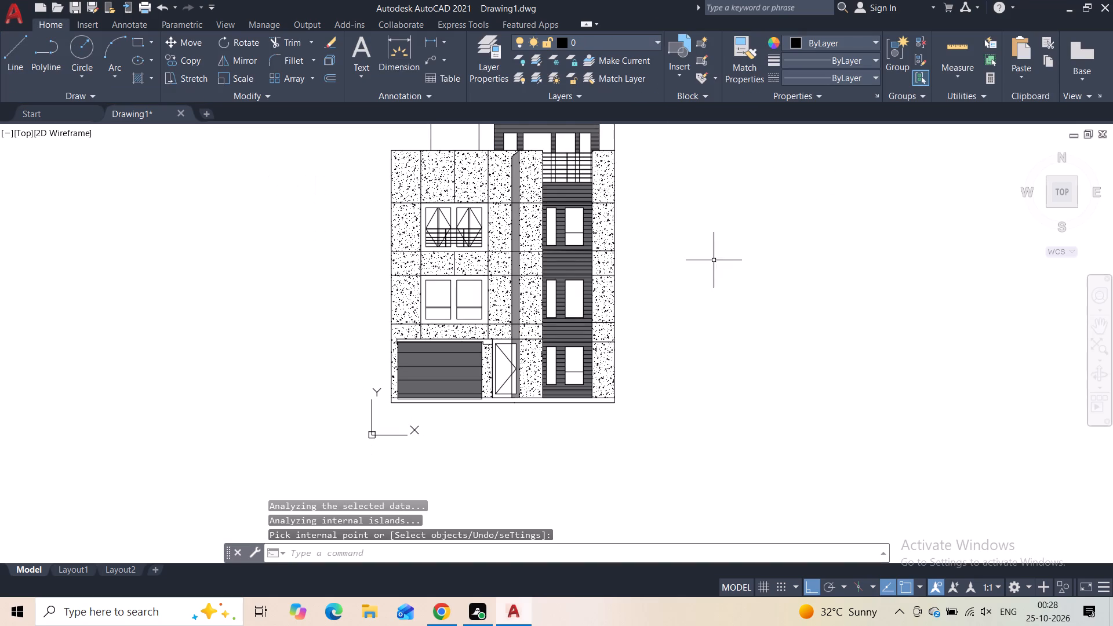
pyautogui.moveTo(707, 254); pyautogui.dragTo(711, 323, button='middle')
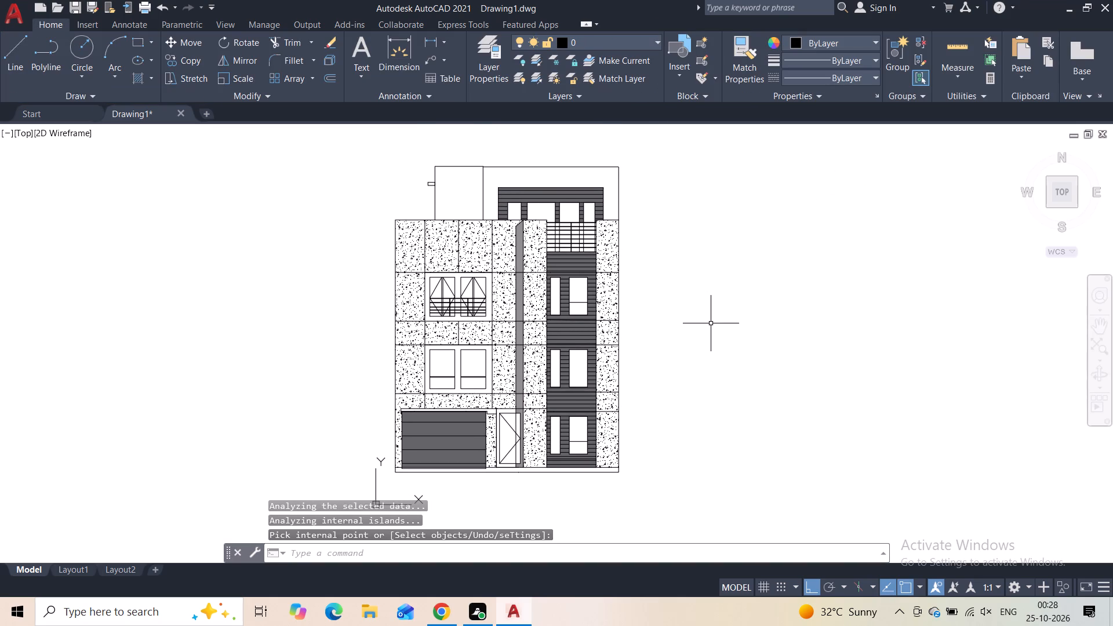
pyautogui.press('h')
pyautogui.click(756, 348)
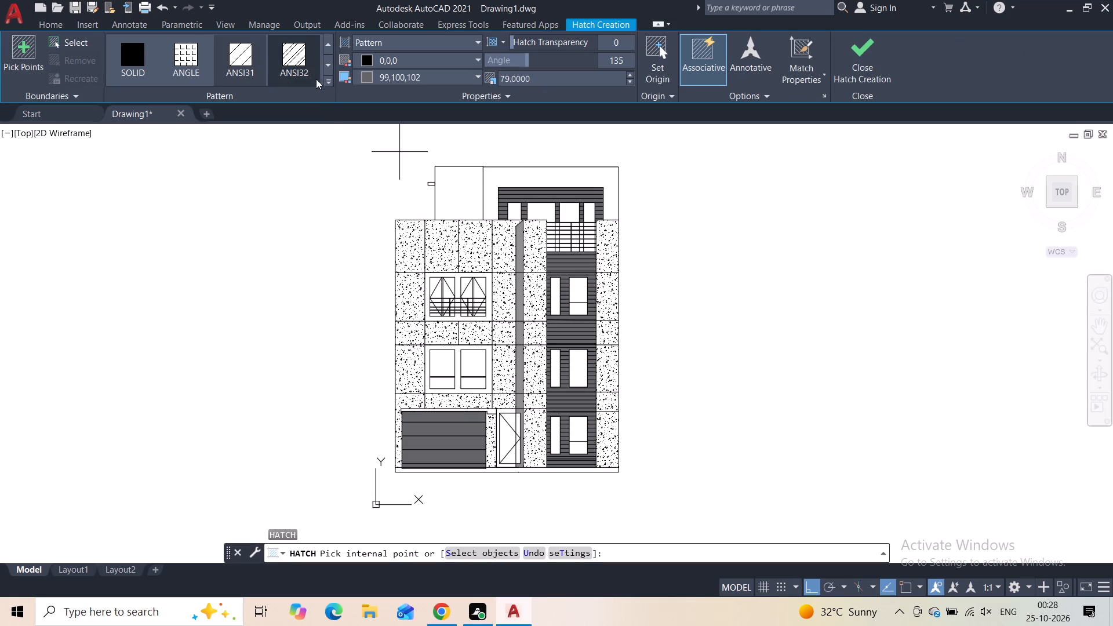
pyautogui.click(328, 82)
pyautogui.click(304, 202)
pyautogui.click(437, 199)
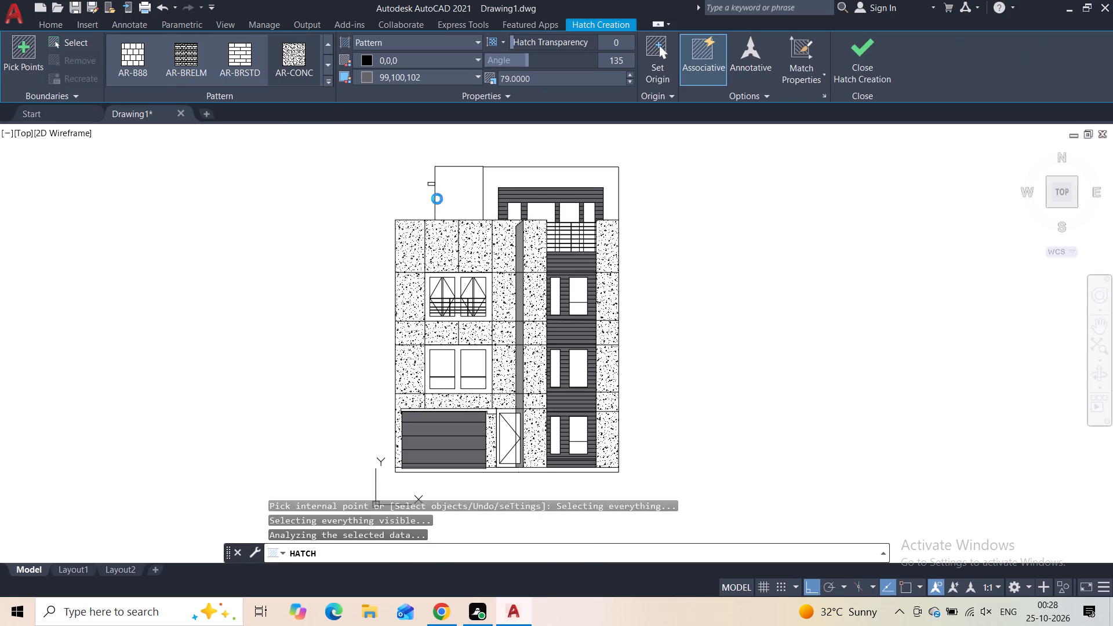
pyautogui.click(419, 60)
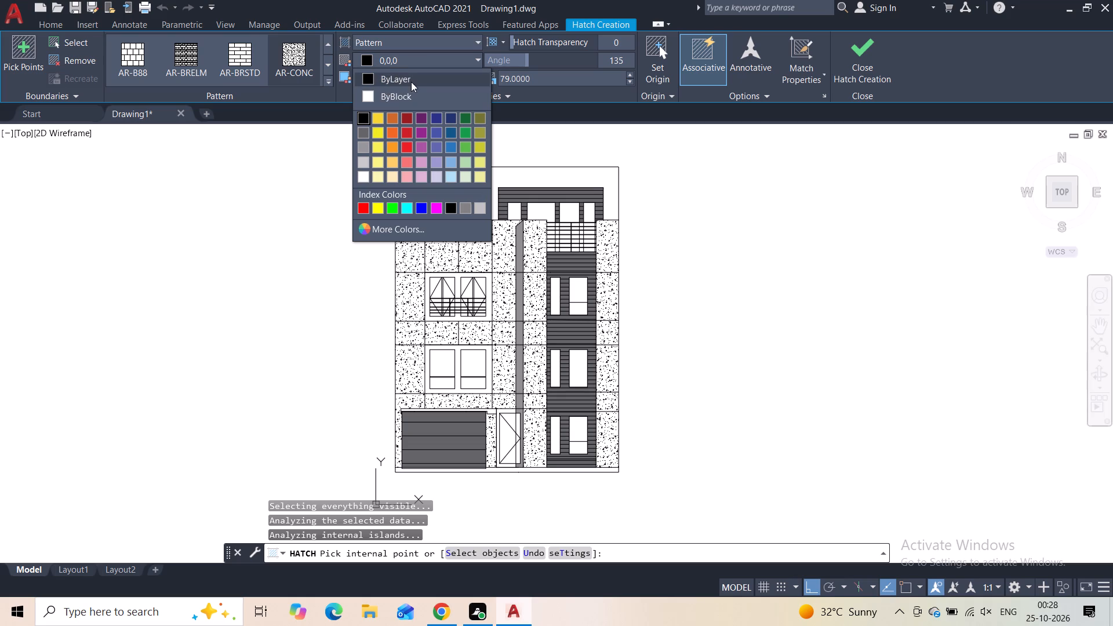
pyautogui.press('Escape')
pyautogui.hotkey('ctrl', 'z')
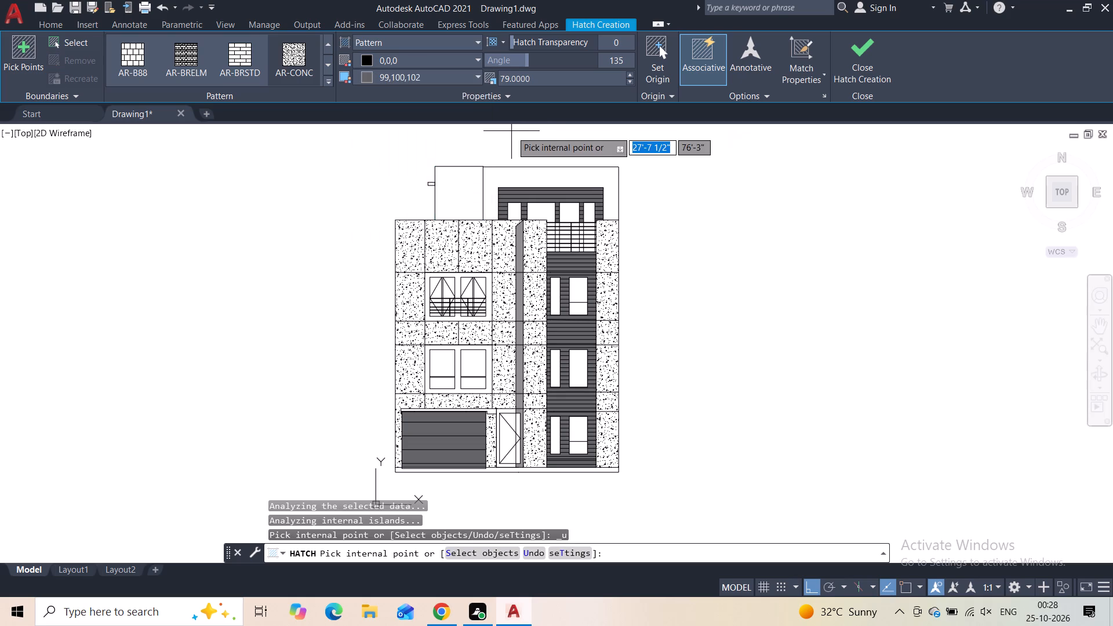
# Hatch the four openings of the rooftop frame with ANSI31, using hatch colour 99,100,102 and background colour 199,200,202.
pyautogui.click(328, 81)
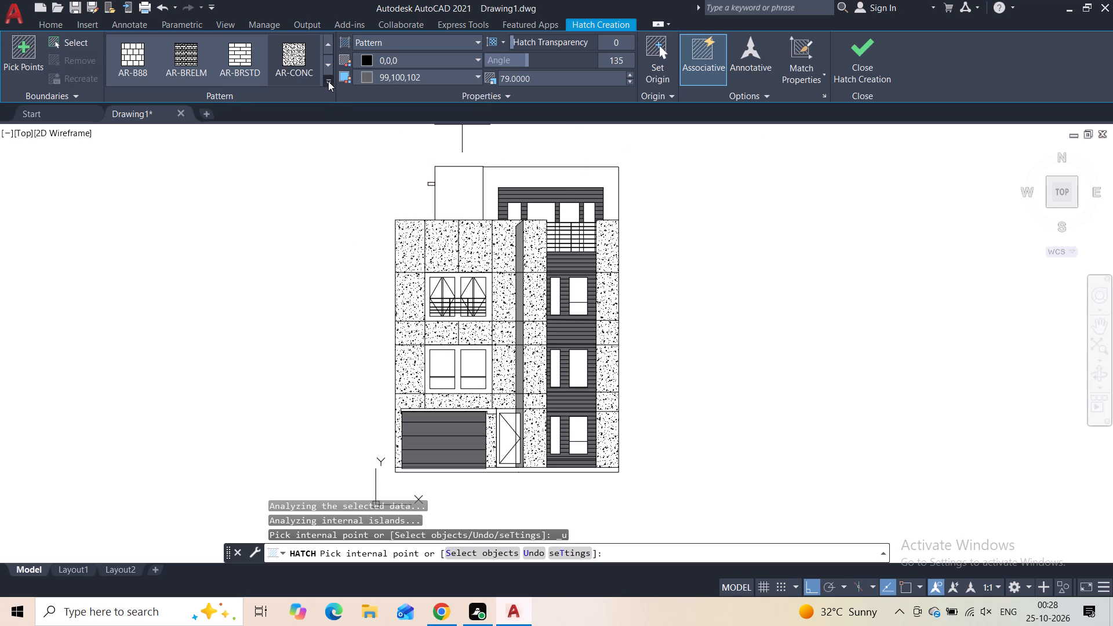
pyautogui.scroll(5, 201, 108)
pyautogui.scroll(1, 245, 67)
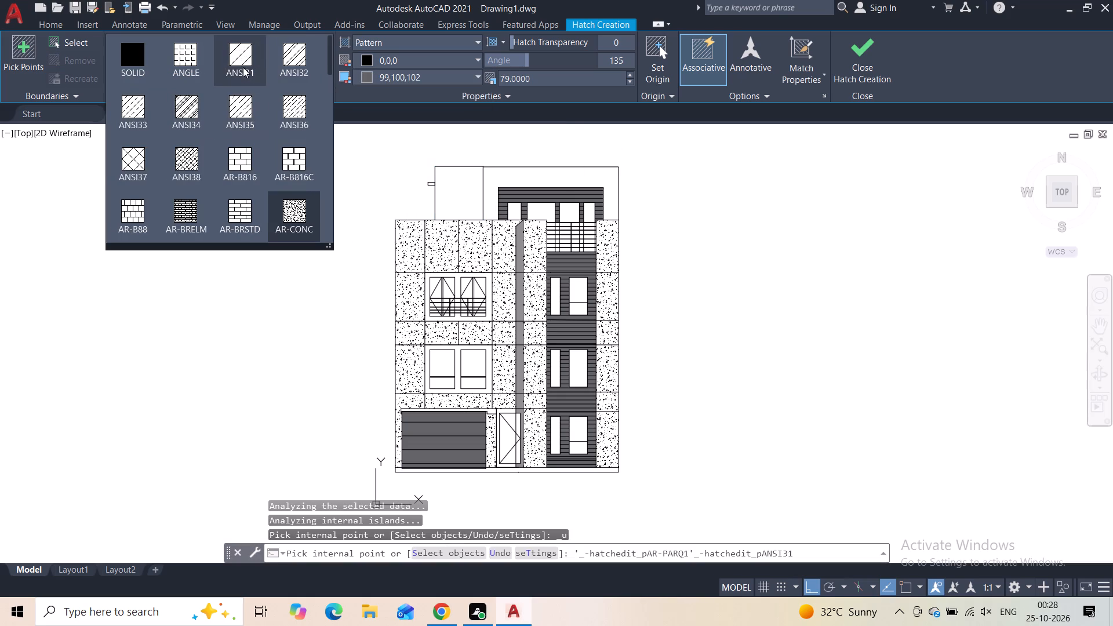
pyautogui.click(243, 68)
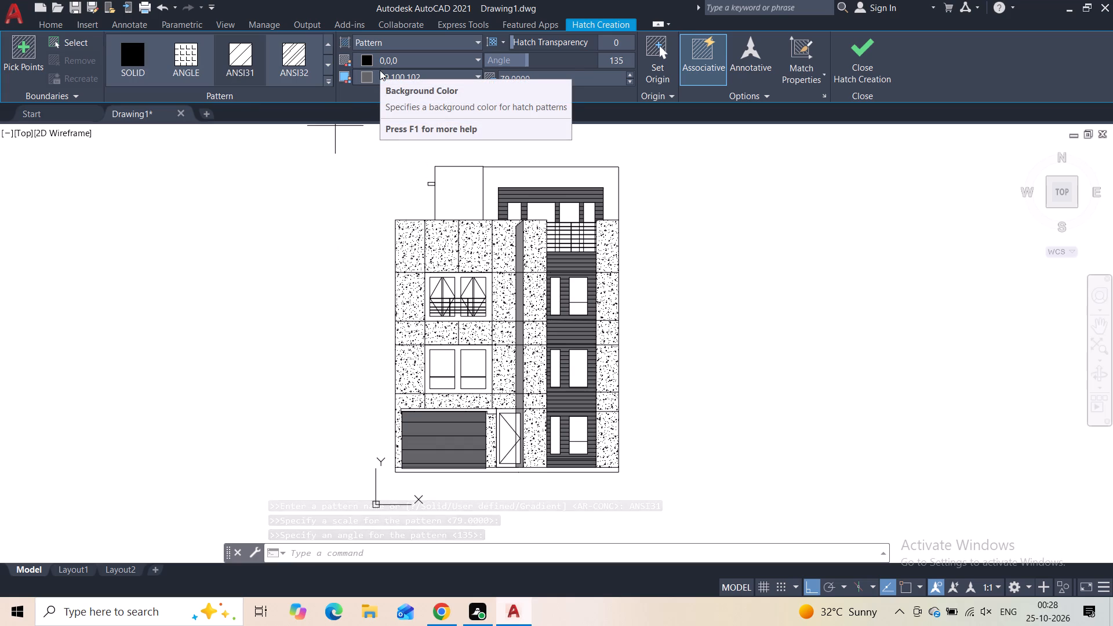
pyautogui.click(383, 59)
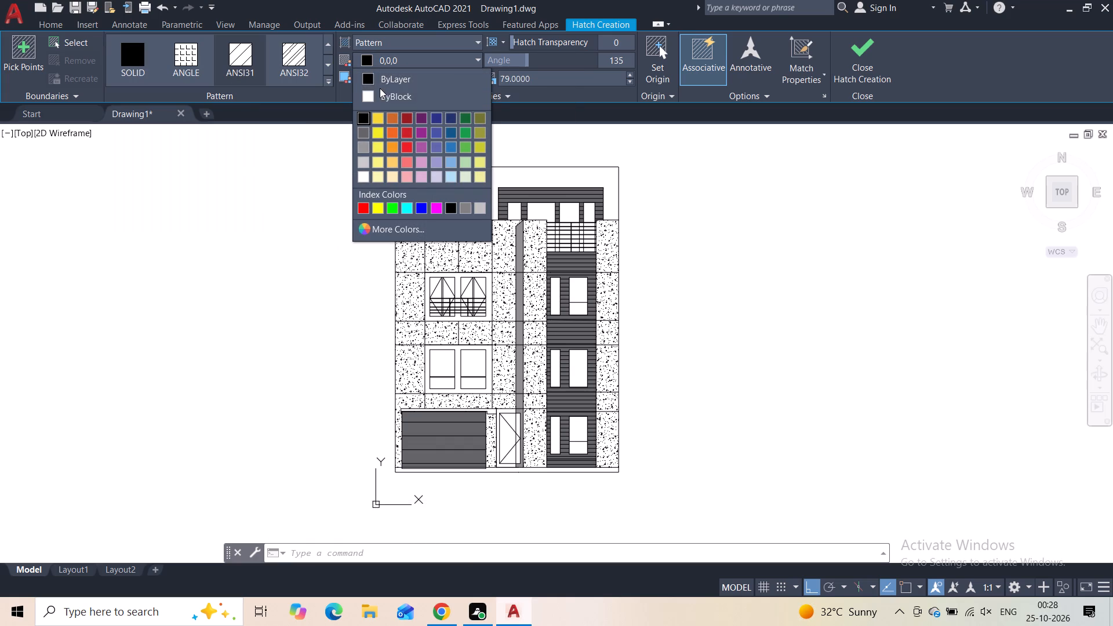
pyautogui.click(405, 59)
pyautogui.click(399, 77)
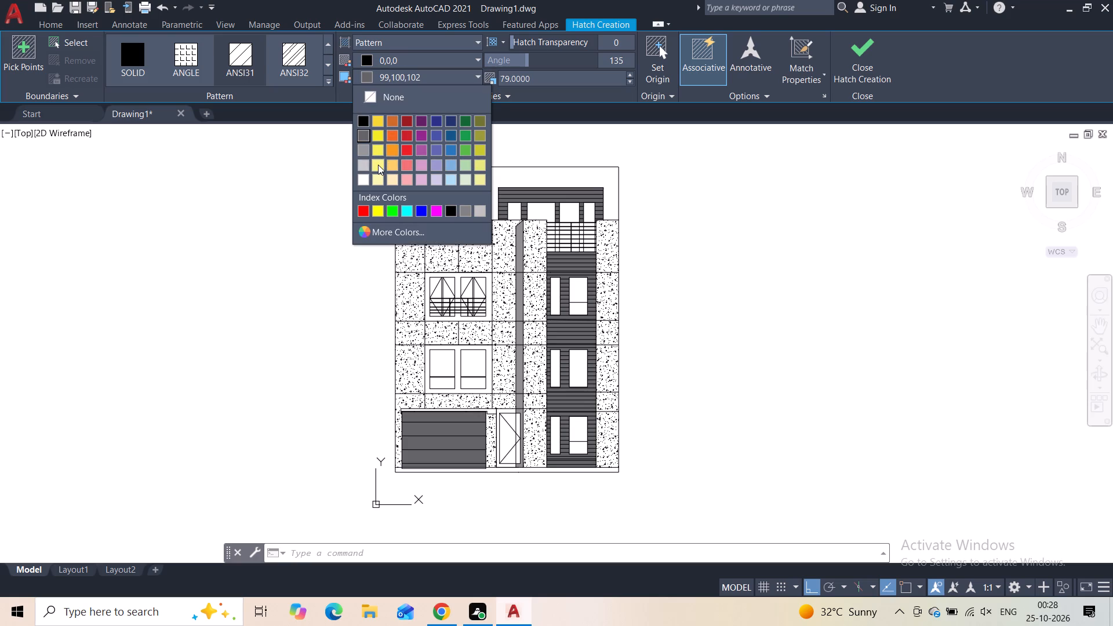
pyautogui.click(365, 164)
pyautogui.moveTo(401, 53); pyautogui.dragTo(400, 59)
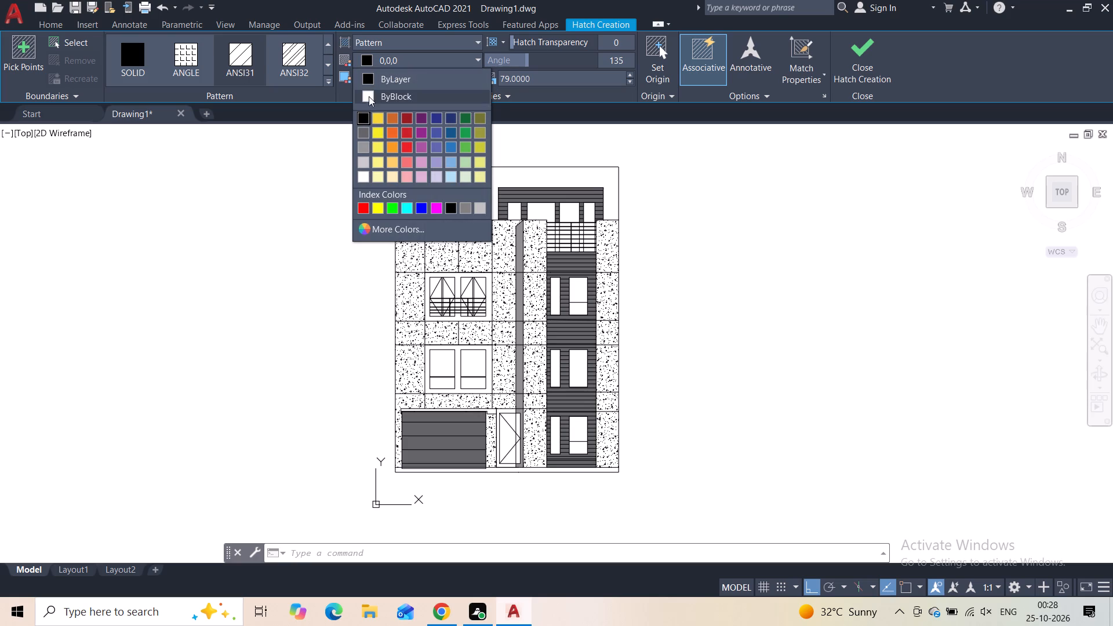
pyautogui.click(366, 132)
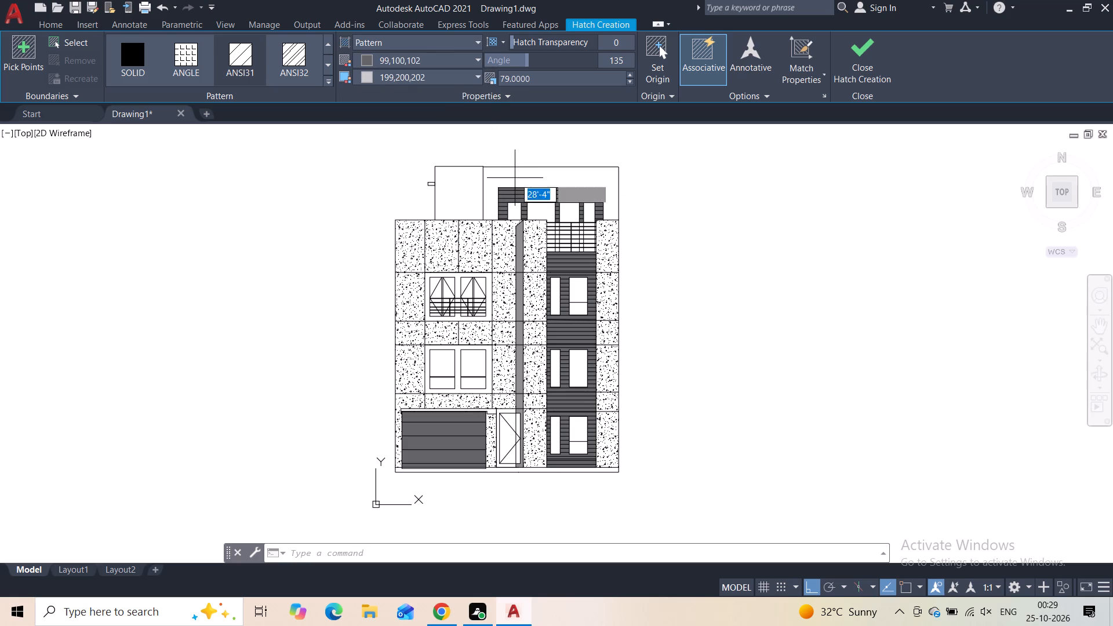
pyautogui.click(513, 214)
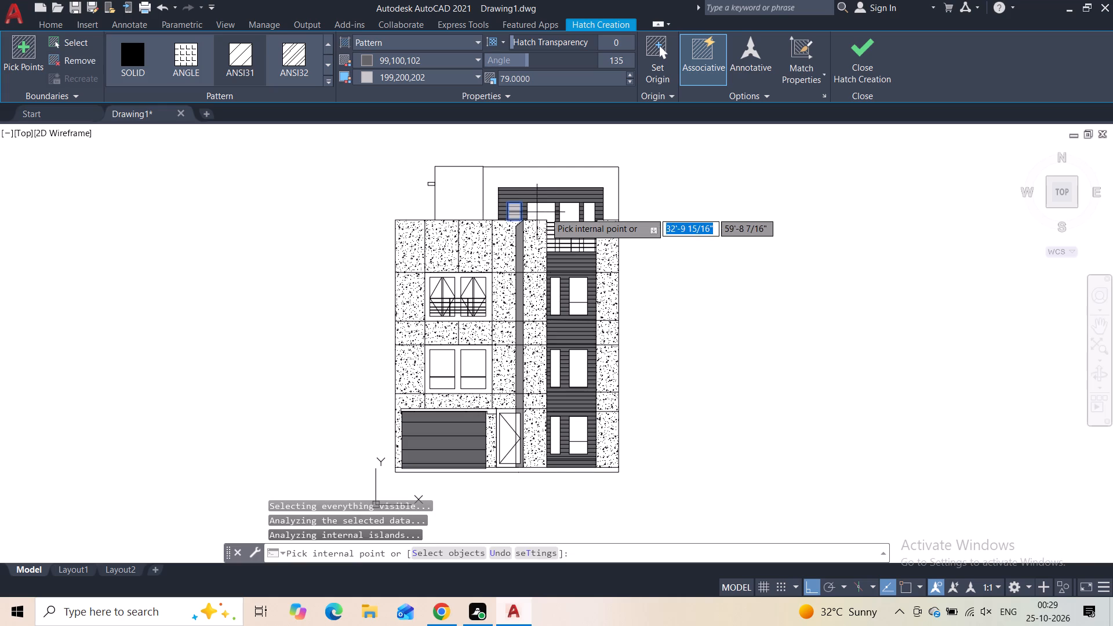
pyautogui.click(544, 212)
pyautogui.click(565, 212)
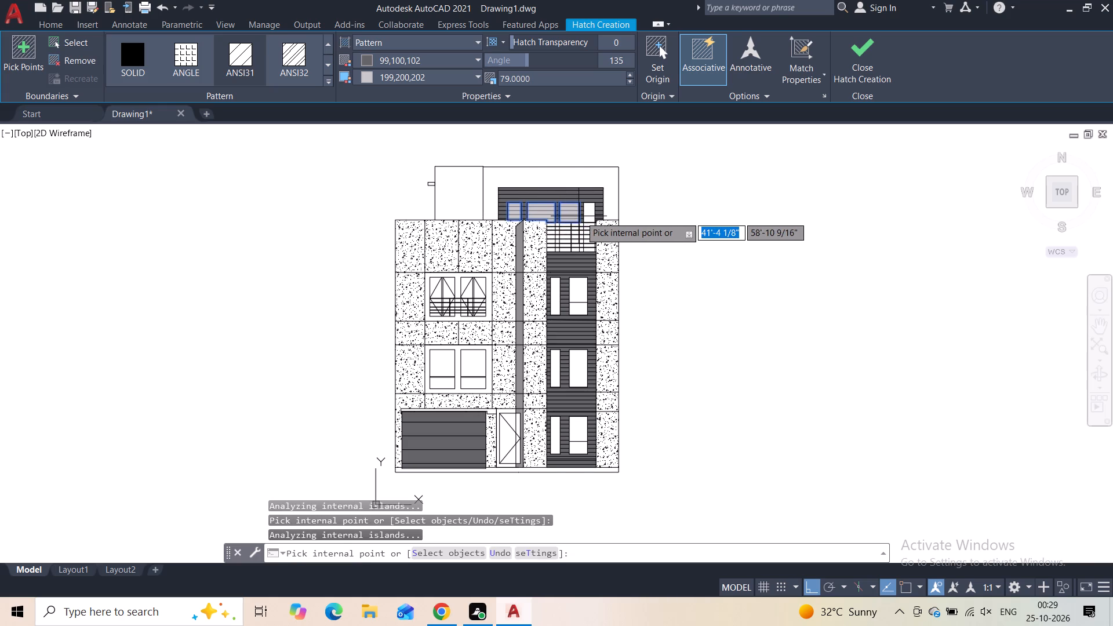
pyautogui.click(589, 216)
# Set the rooftop openings hatch's background colour to 147,149,152.
pyautogui.scroll(2, 567, 210)
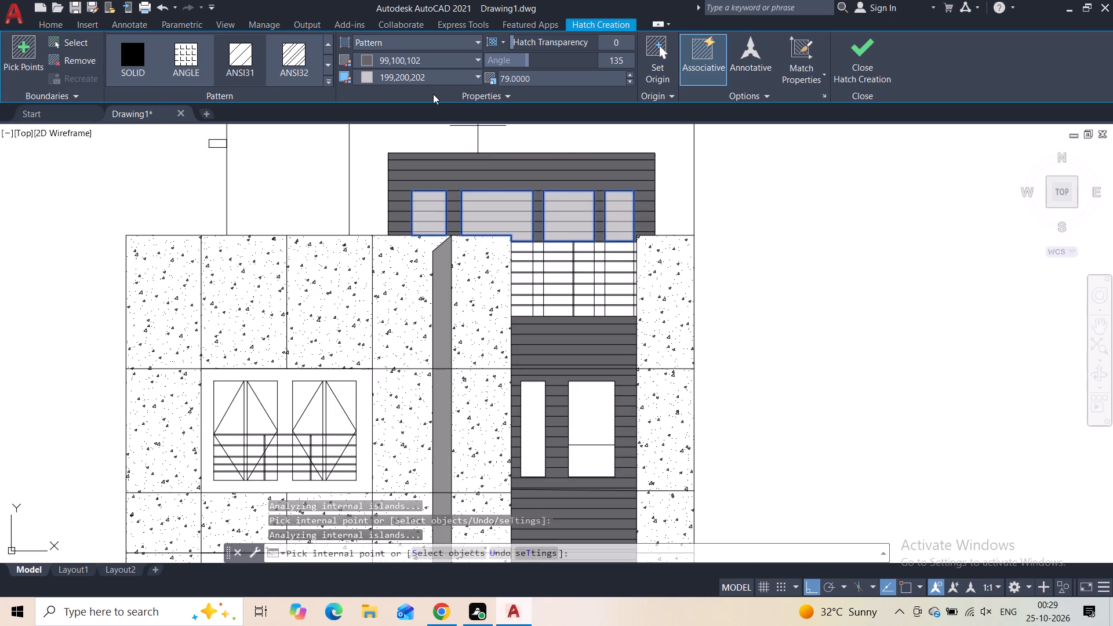
pyautogui.click(432, 78)
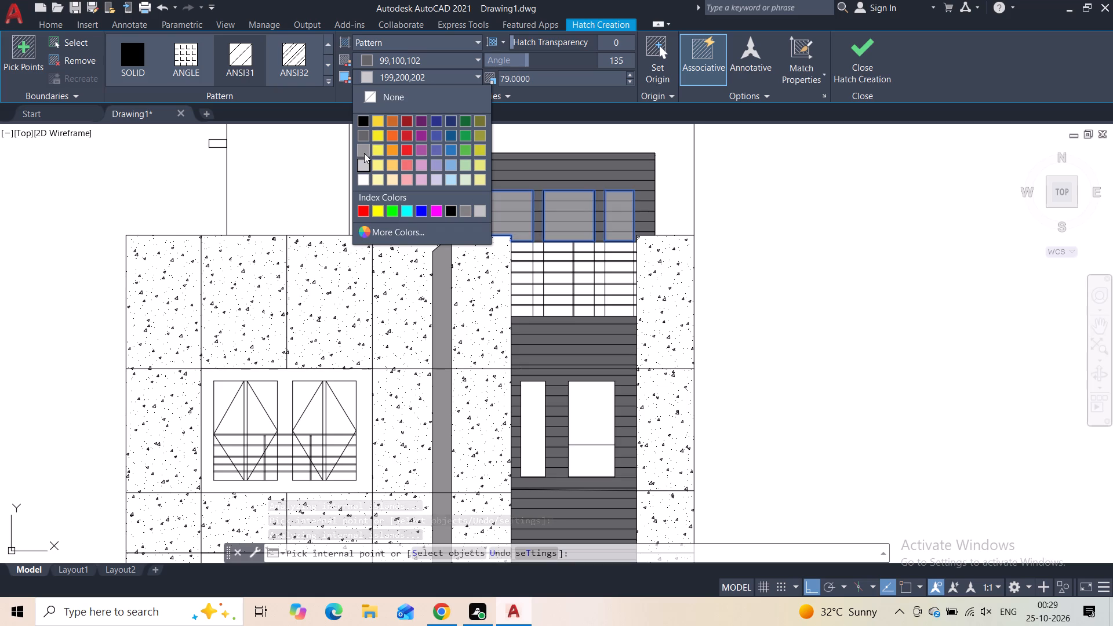
pyautogui.click(363, 153)
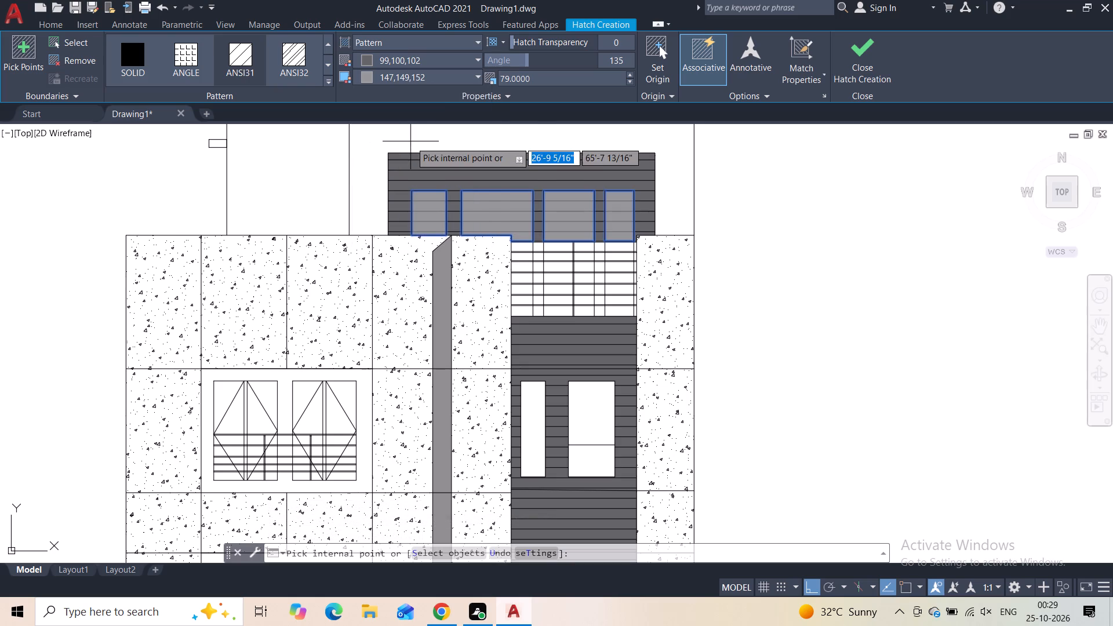
# Extend the hatch to the seven gaps in the roof railing's leftmost bay, between the concrete wall and the first post.
pyautogui.scroll(2, 512, 219)
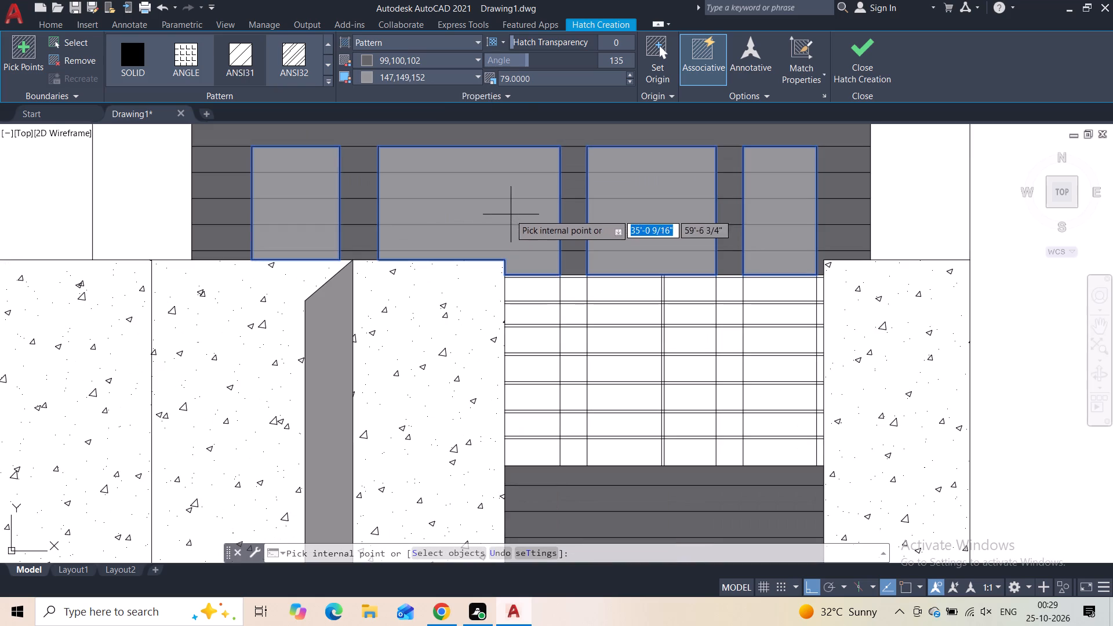
pyautogui.moveTo(509, 242); pyautogui.dragTo(496, 182, button='middle')
pyautogui.scroll(2, 496, 185)
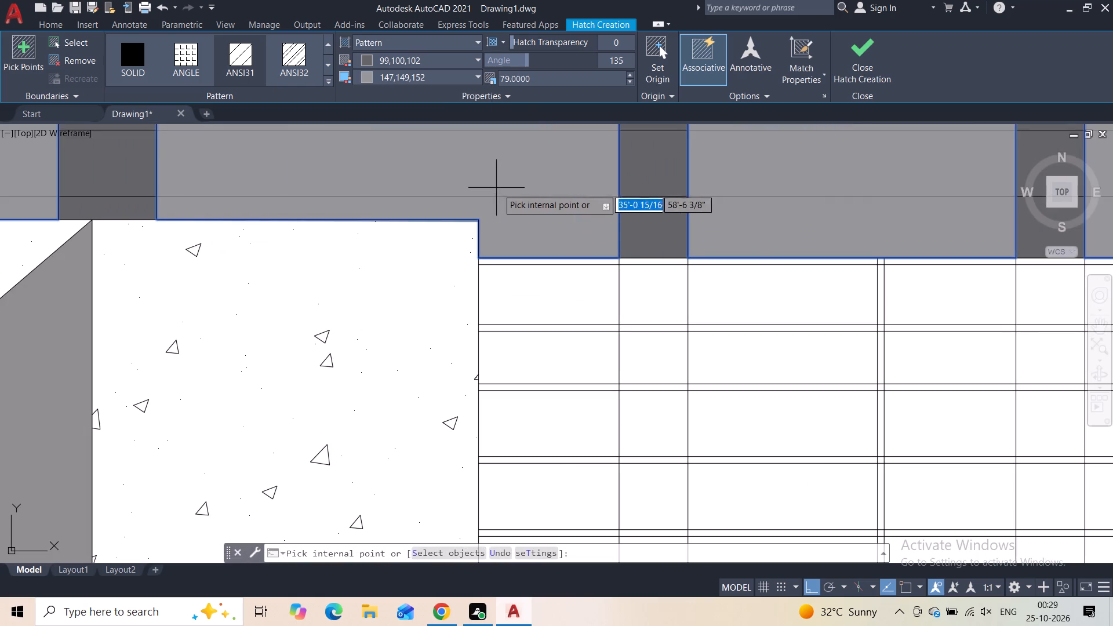
pyautogui.click(541, 292)
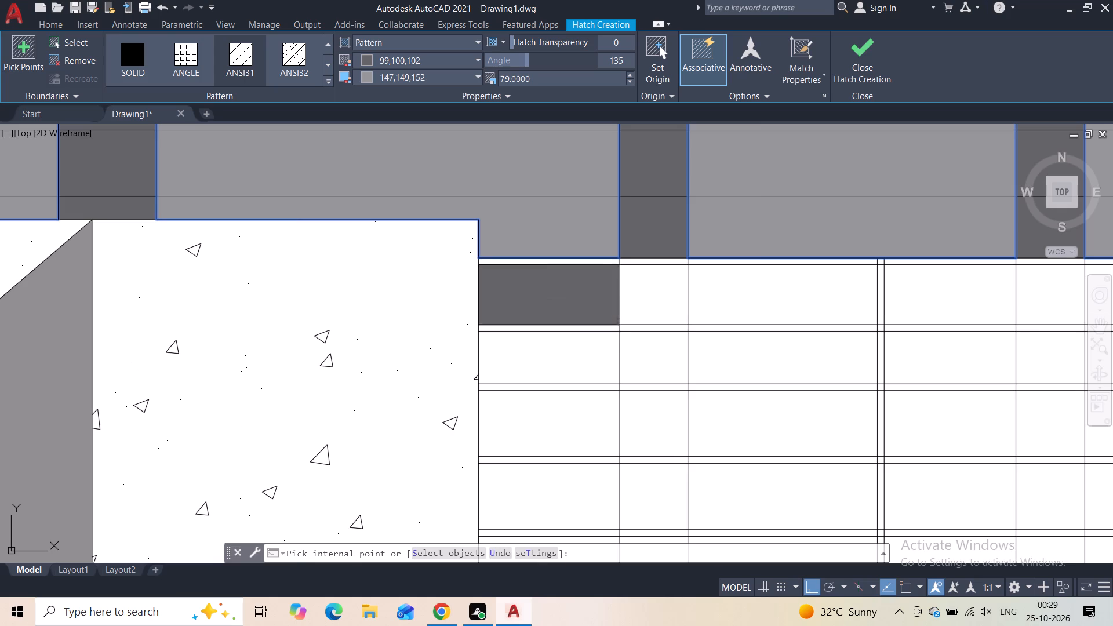
pyautogui.click(548, 344)
pyautogui.moveTo(542, 343); pyautogui.dragTo(495, 188, button='middle')
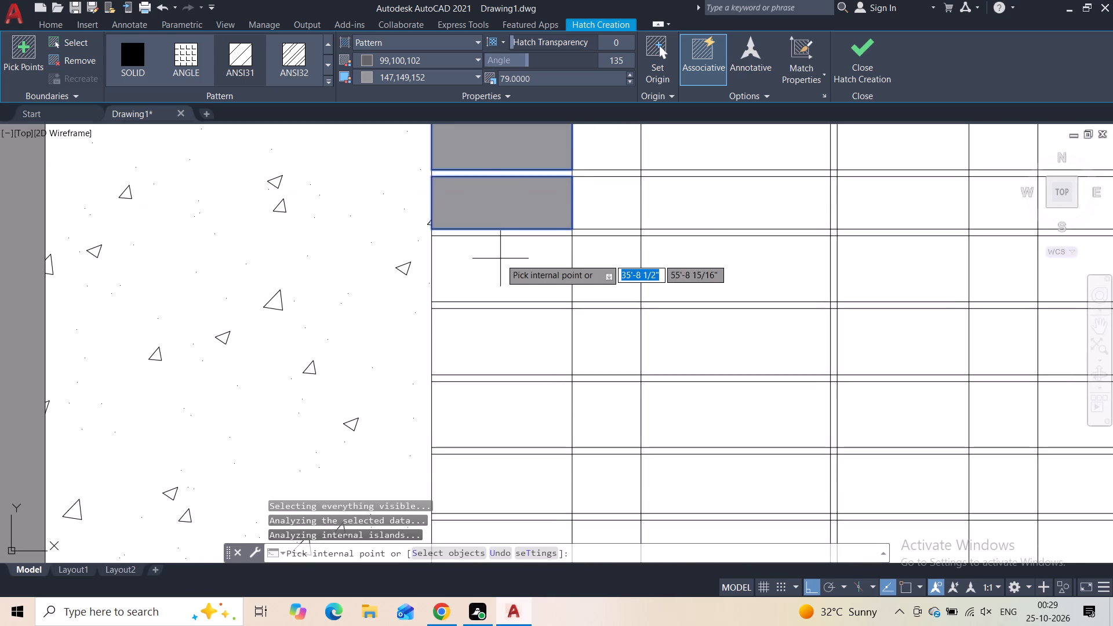
pyautogui.click(500, 259)
pyautogui.click(488, 340)
pyautogui.moveTo(483, 318); pyautogui.dragTo(468, 128, button='middle')
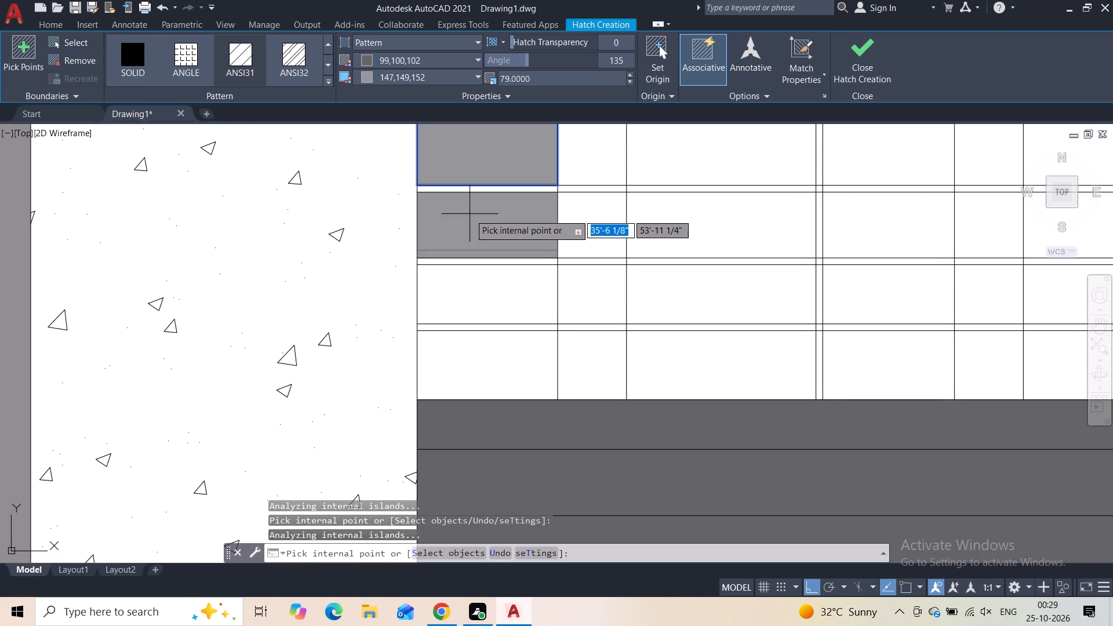
pyautogui.click(470, 214)
pyautogui.click(462, 294)
pyautogui.click(472, 369)
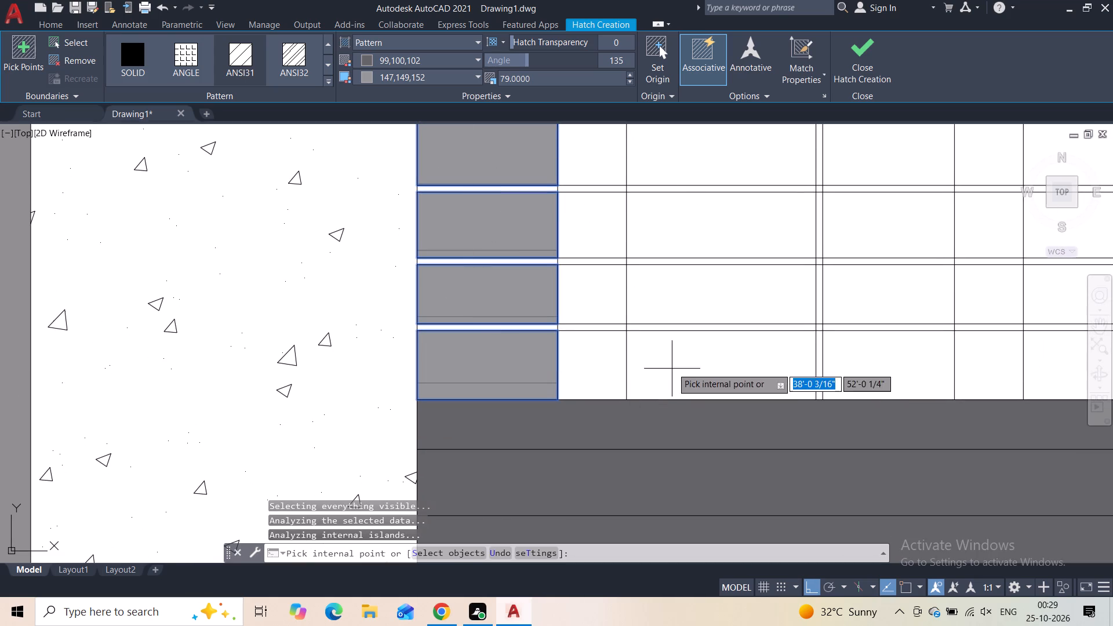
# Add the seven railing gaps between the first post and the central upright to the same hatch.
pyautogui.click(672, 367)
pyautogui.click(670, 312)
pyautogui.click(670, 233)
pyautogui.moveTo(670, 232); pyautogui.dragTo(550, 327, button='middle')
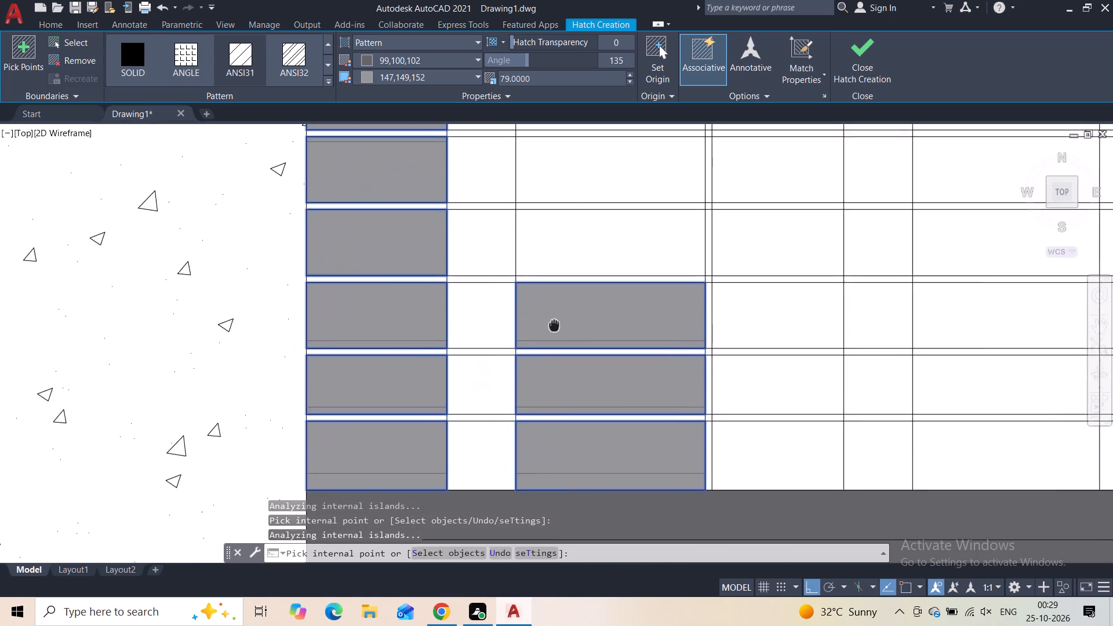
pyautogui.moveTo(550, 327); pyautogui.dragTo(491, 384, button='middle')
pyautogui.click(518, 318)
pyautogui.click(518, 225)
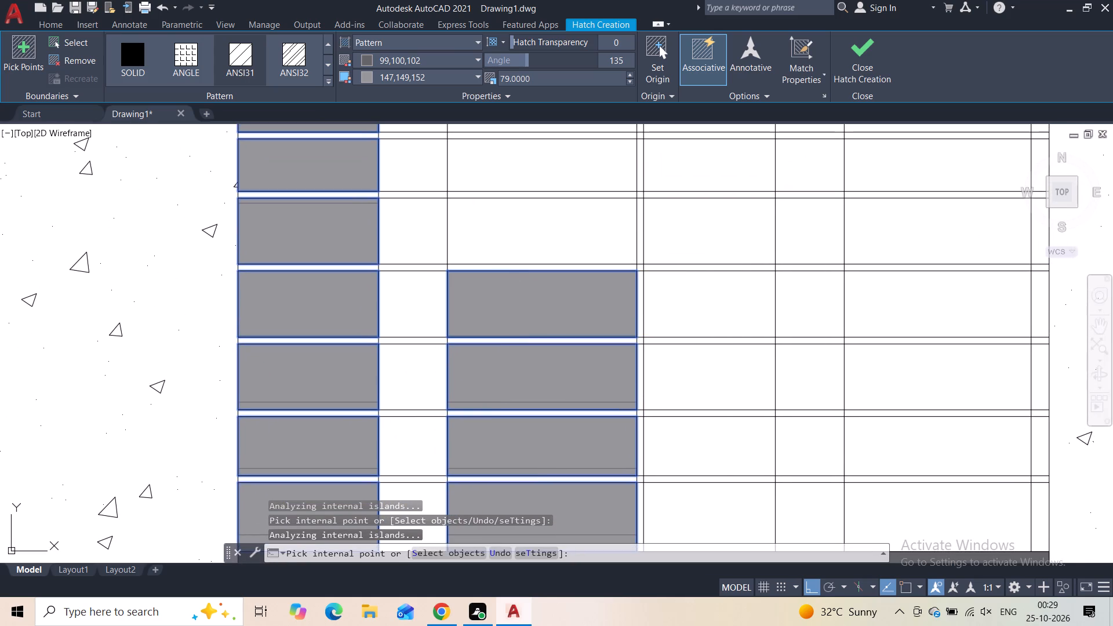
pyautogui.moveTo(518, 239); pyautogui.dragTo(494, 380, button='middle')
pyautogui.click(497, 312)
pyautogui.click(498, 246)
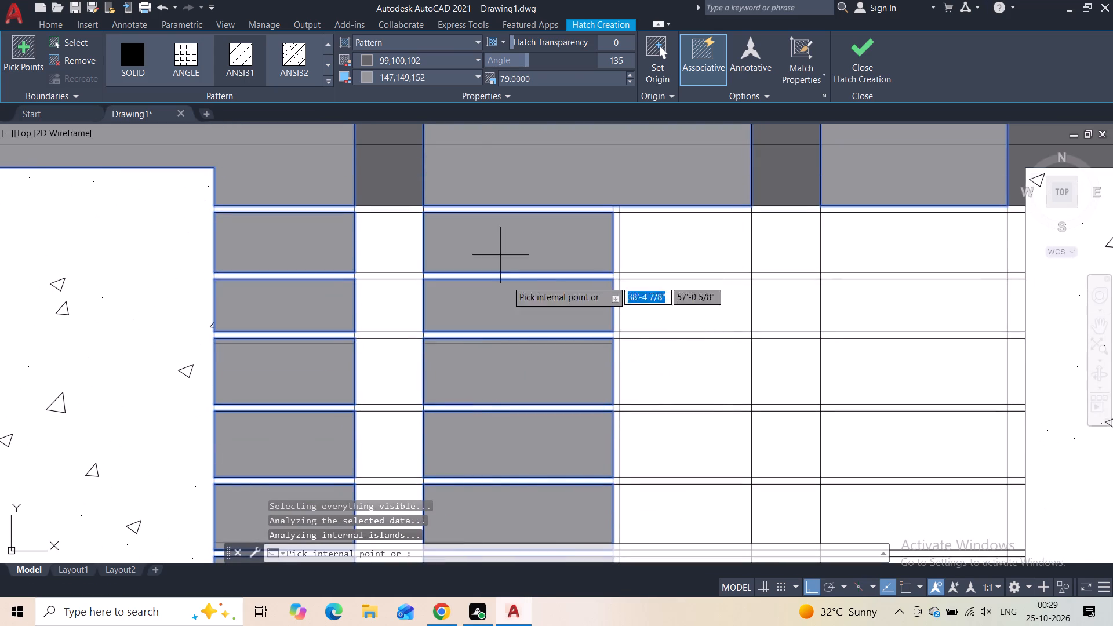
# Add the seven railing gaps between the central upright and the second post to the same hatch.
pyautogui.scroll(-2, 529, 327)
pyautogui.scroll(2, 576, 303)
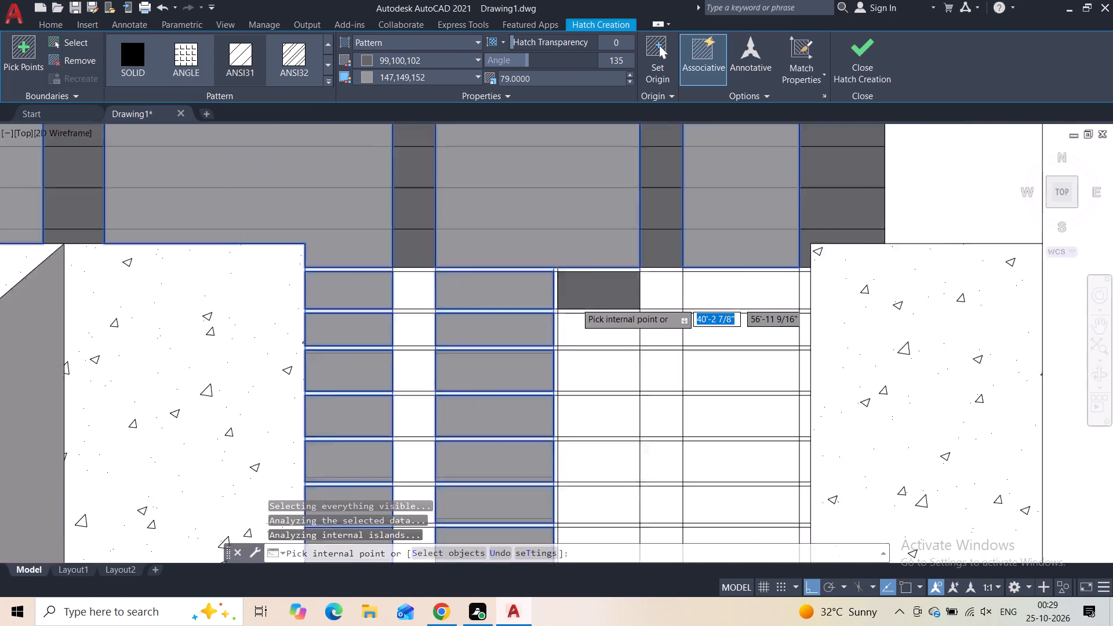
pyautogui.click(577, 297)
pyautogui.click(579, 350)
pyautogui.click(588, 395)
pyautogui.moveTo(583, 377); pyautogui.dragTo(532, 198, button='middle')
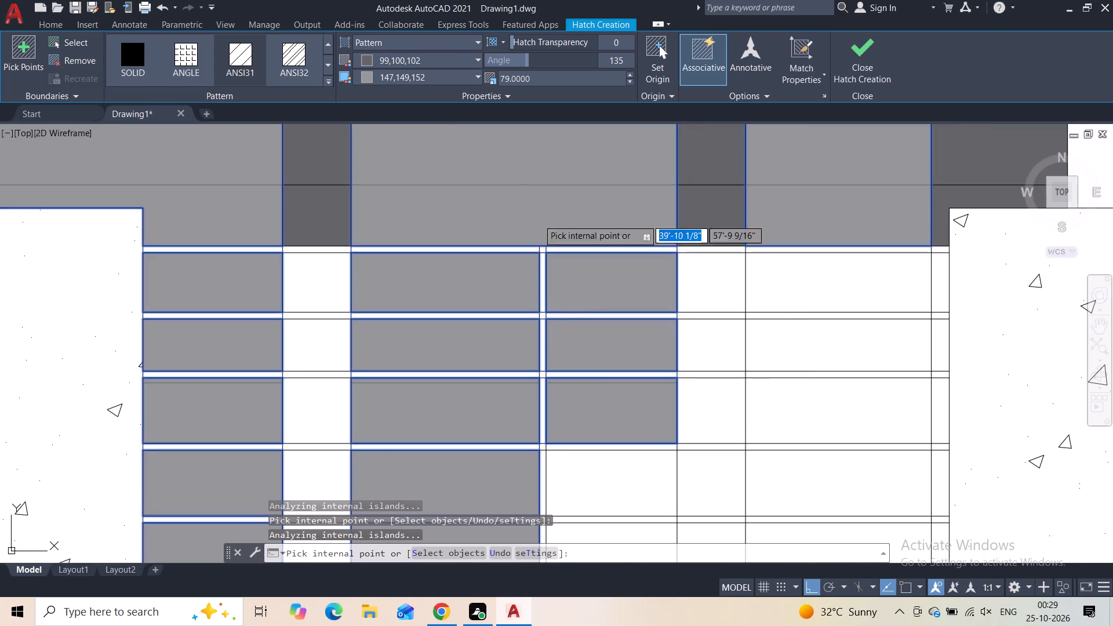
pyautogui.moveTo(532, 198); pyautogui.dragTo(516, 150, button='middle')
pyautogui.moveTo(581, 418); pyautogui.dragTo(521, 173, button='middle')
pyautogui.click(525, 245)
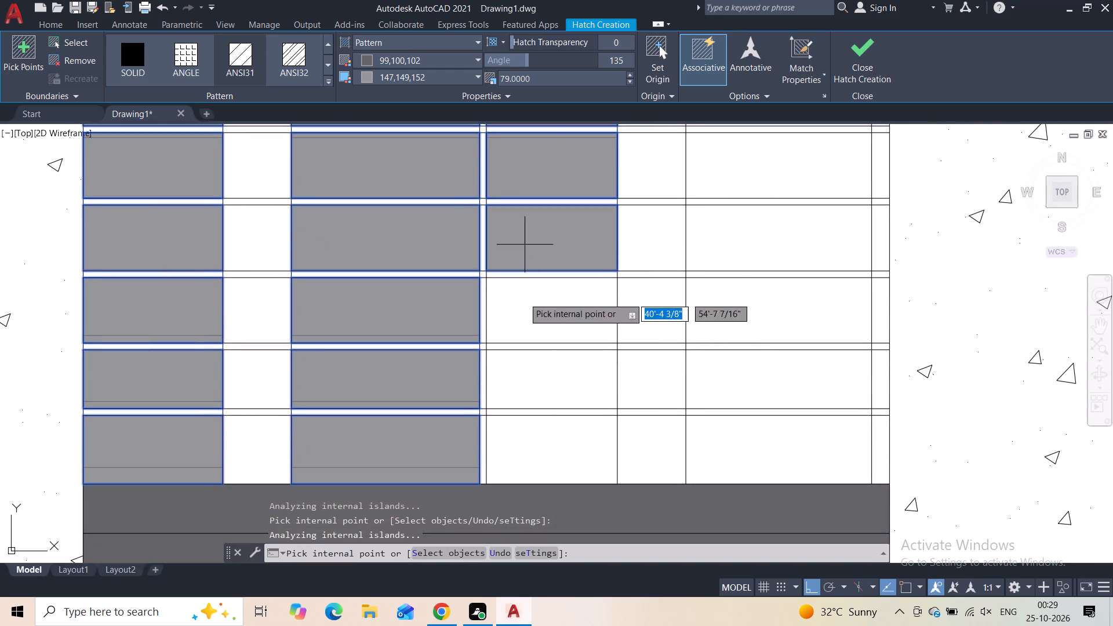
pyautogui.click(523, 317)
pyautogui.click(527, 377)
pyautogui.click(532, 452)
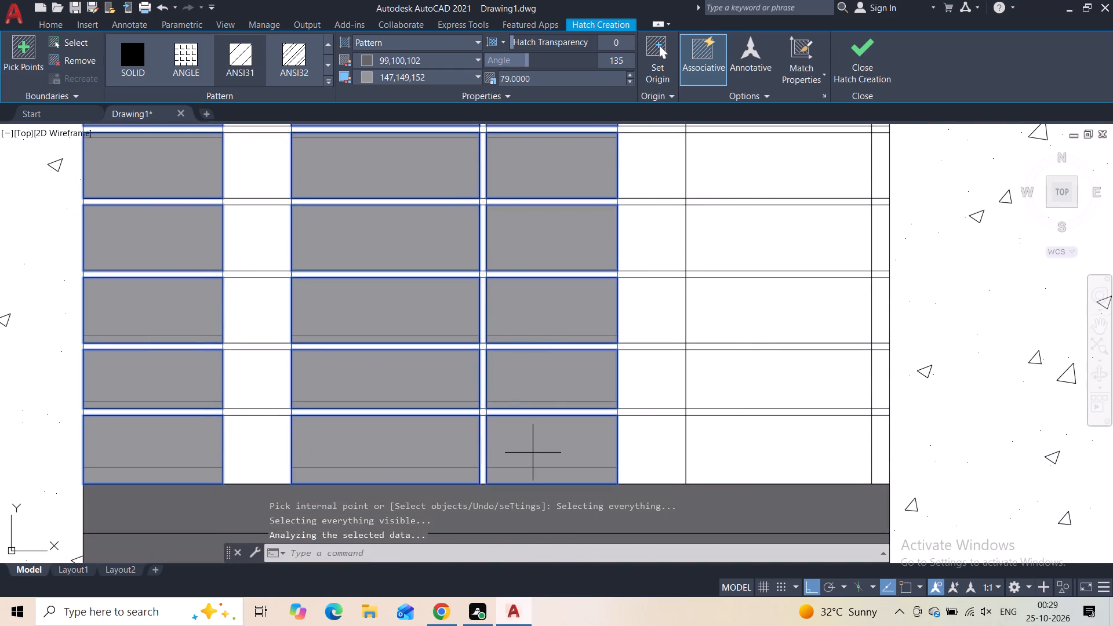
# Add the seven wide railing gaps beyond the second post, in the rightmost bay, to the same hatch.
pyautogui.click(788, 447)
pyautogui.click(764, 380)
pyautogui.click(762, 314)
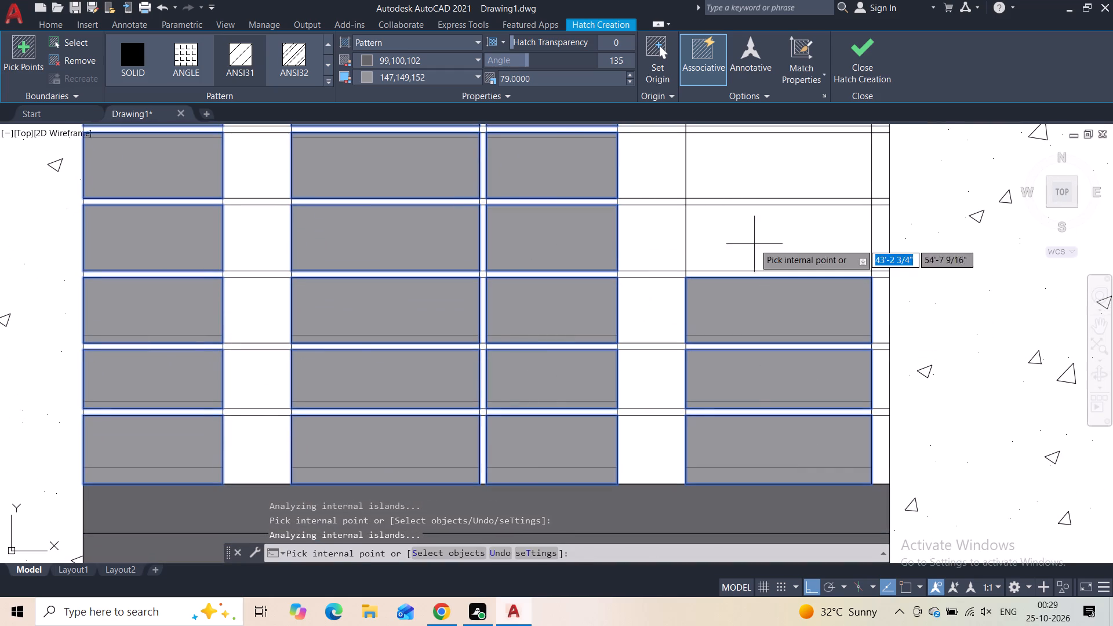
pyautogui.click(754, 242)
pyautogui.click(754, 173)
pyautogui.moveTo(754, 173); pyautogui.dragTo(650, 503, button='middle')
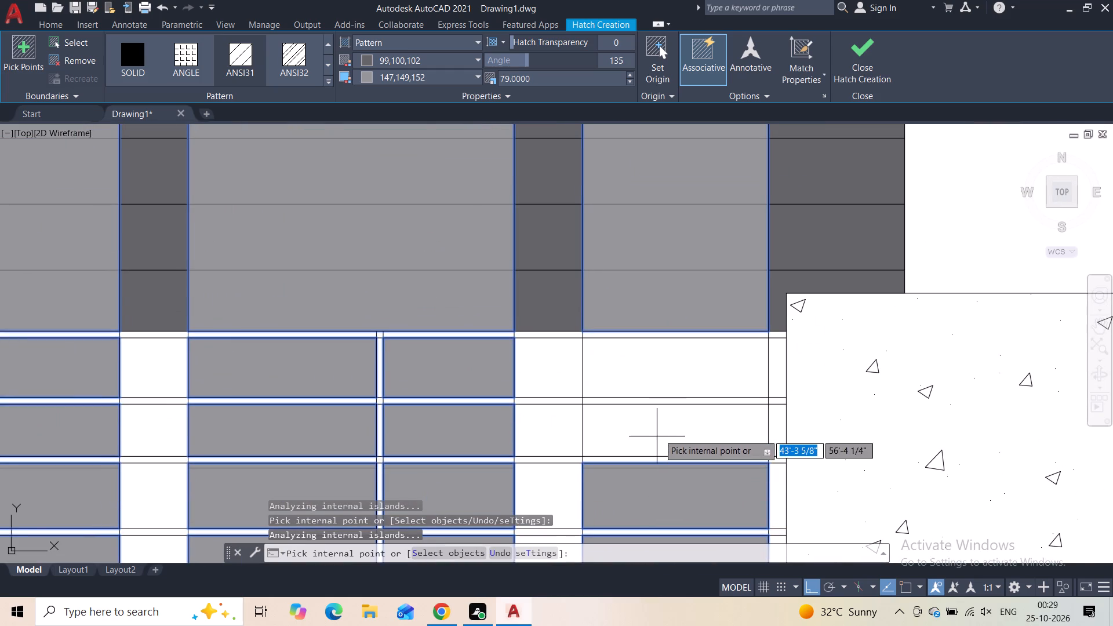
pyautogui.click(659, 434)
pyautogui.click(659, 372)
pyautogui.scroll(-2, 656, 378)
pyautogui.scroll(-1, 679, 334)
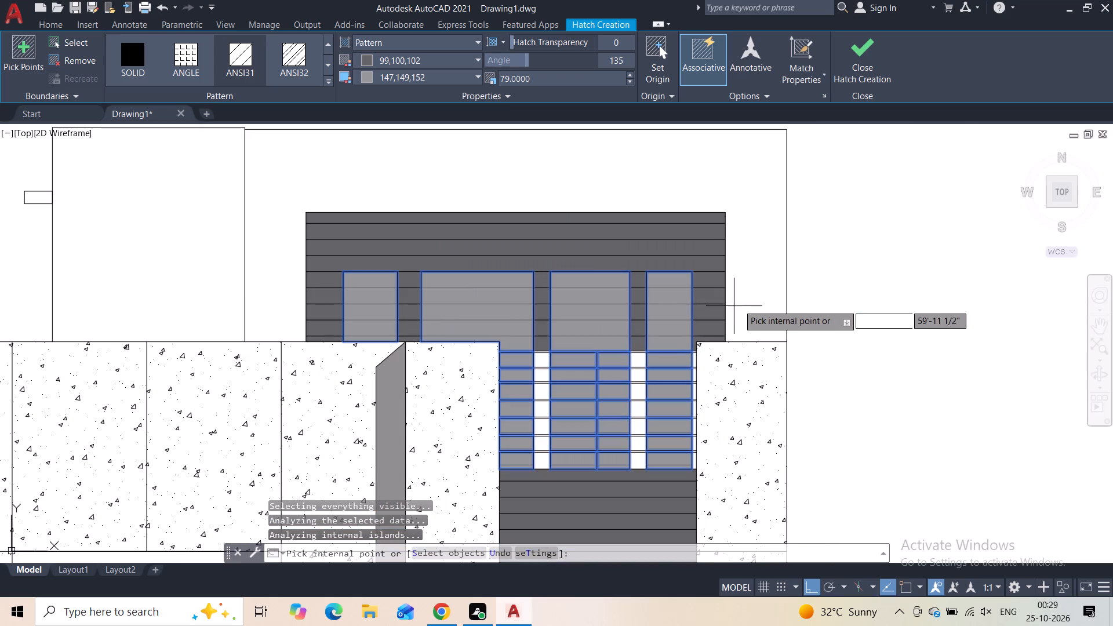
# Extend the same hatch to the entrance door panel beside the garage, picking each area divided by its diagonal lines and the vertical edge.
pyautogui.moveTo(751, 293); pyautogui.dragTo(732, 210, button='middle')
pyautogui.scroll(-1, 732, 210)
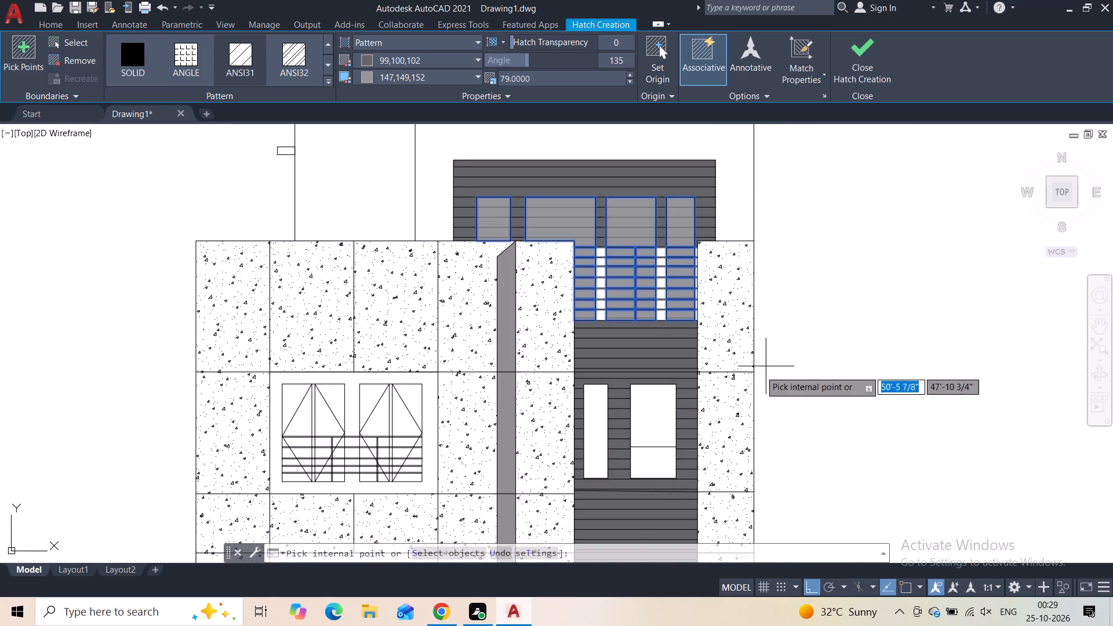
pyautogui.scroll(-2, 697, 408)
pyautogui.moveTo(739, 449); pyautogui.dragTo(704, 218, button='middle')
pyautogui.scroll(2, 559, 337)
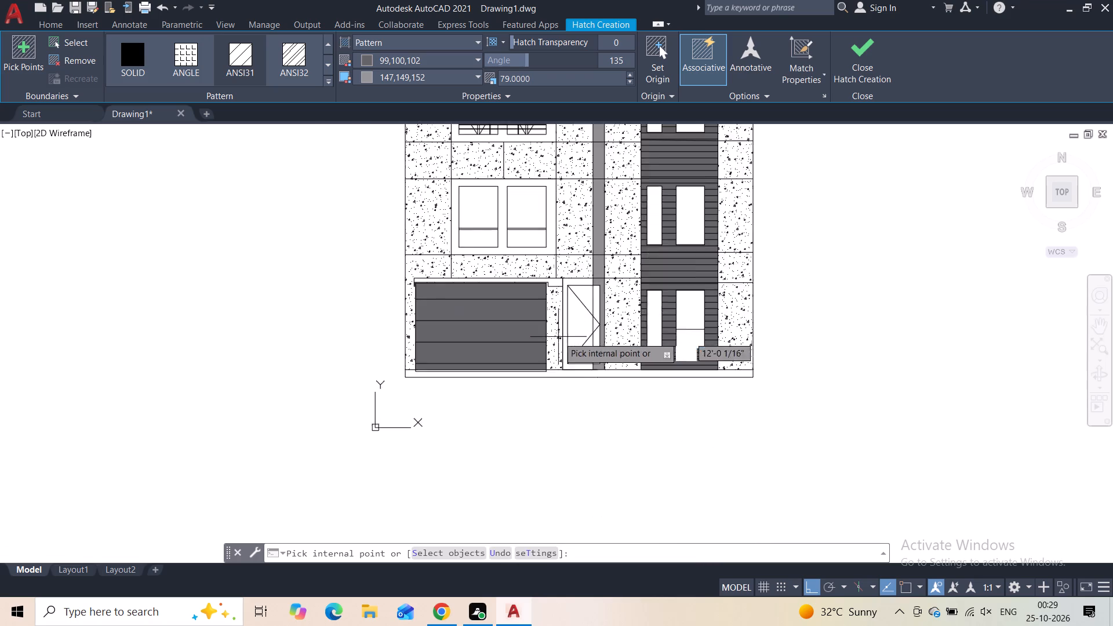
pyautogui.scroll(2, 556, 329)
pyautogui.click(640, 314)
pyautogui.click(650, 184)
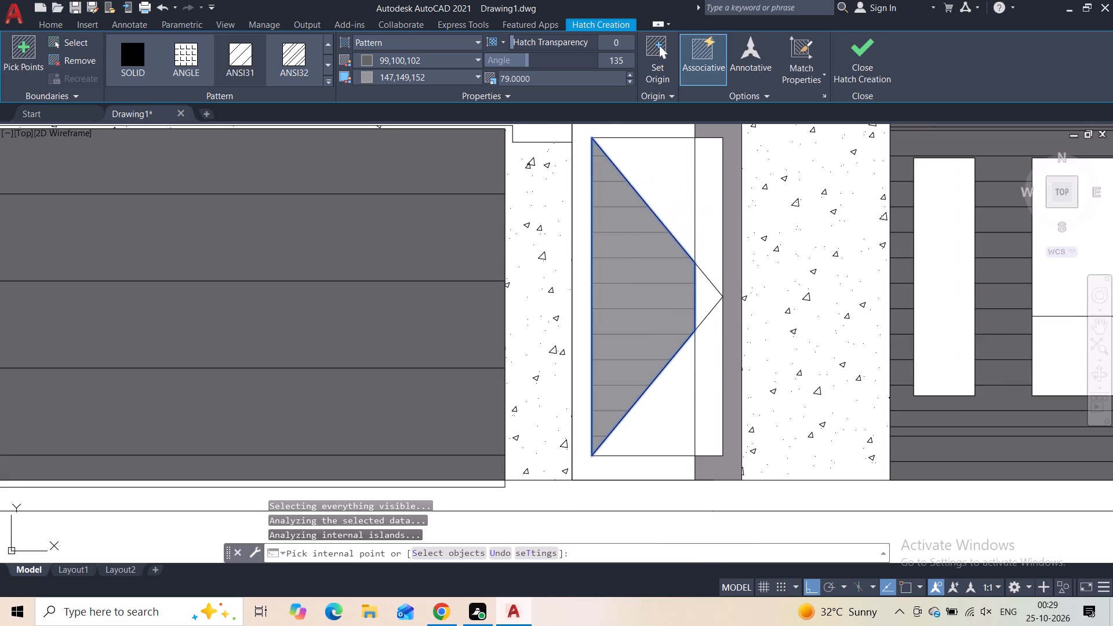
pyautogui.click(675, 420)
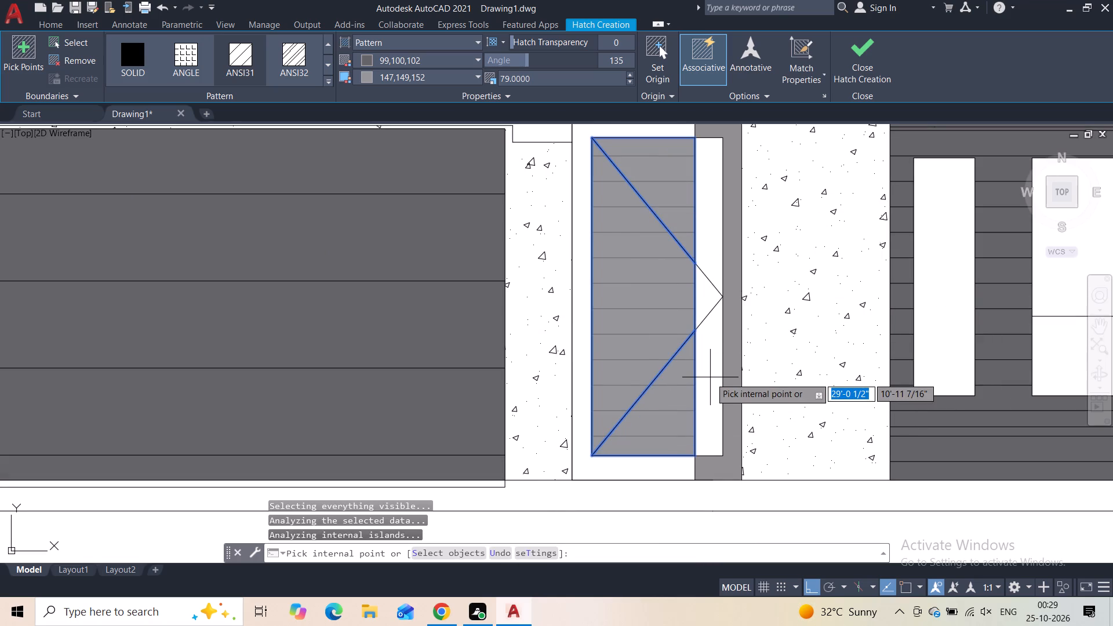
pyautogui.click(709, 376)
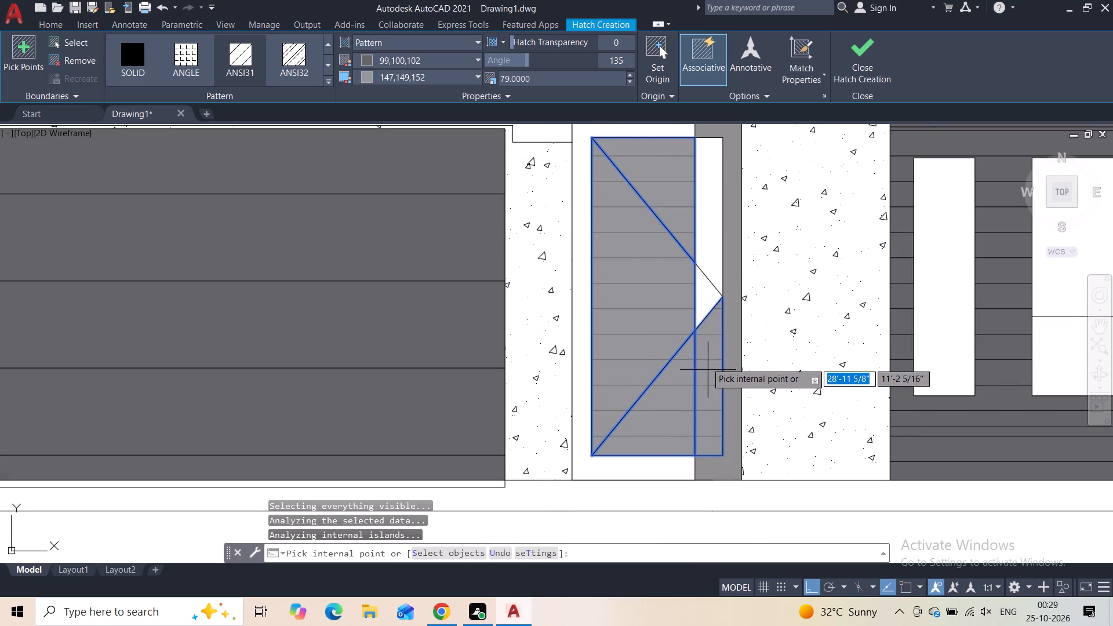
pyautogui.click(705, 251)
pyautogui.click(702, 294)
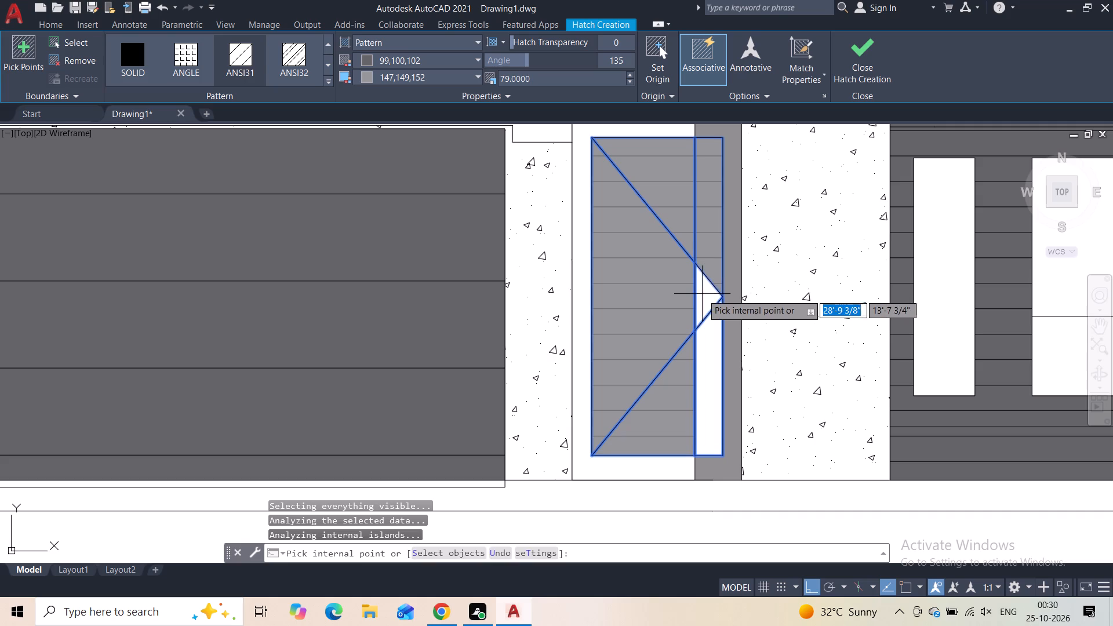
pyautogui.click(710, 292)
pyautogui.click(704, 300)
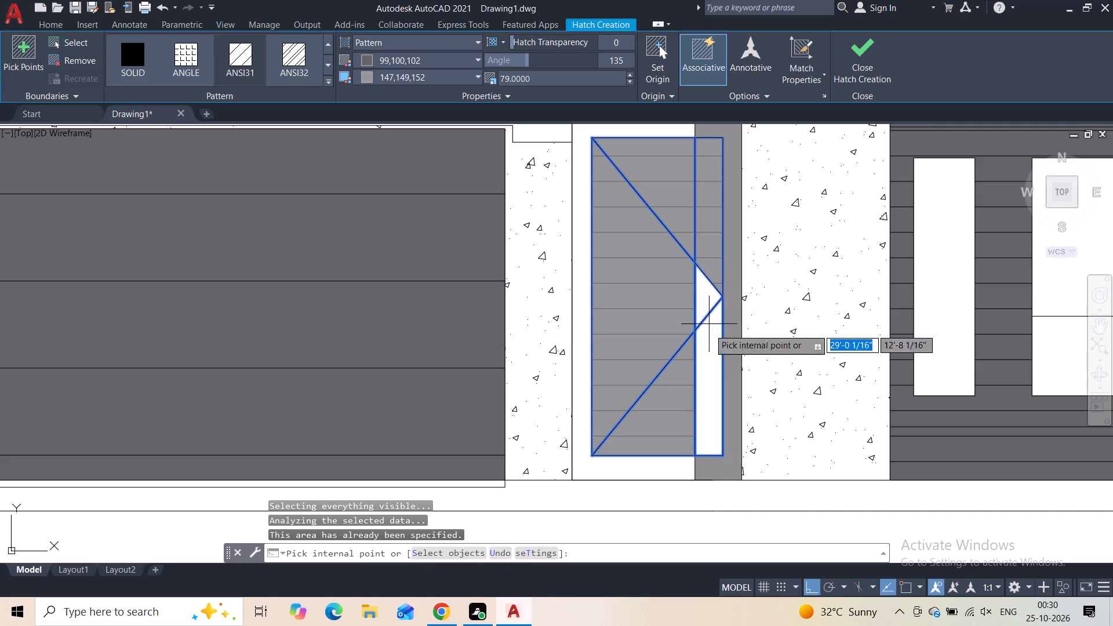
pyautogui.click(712, 344)
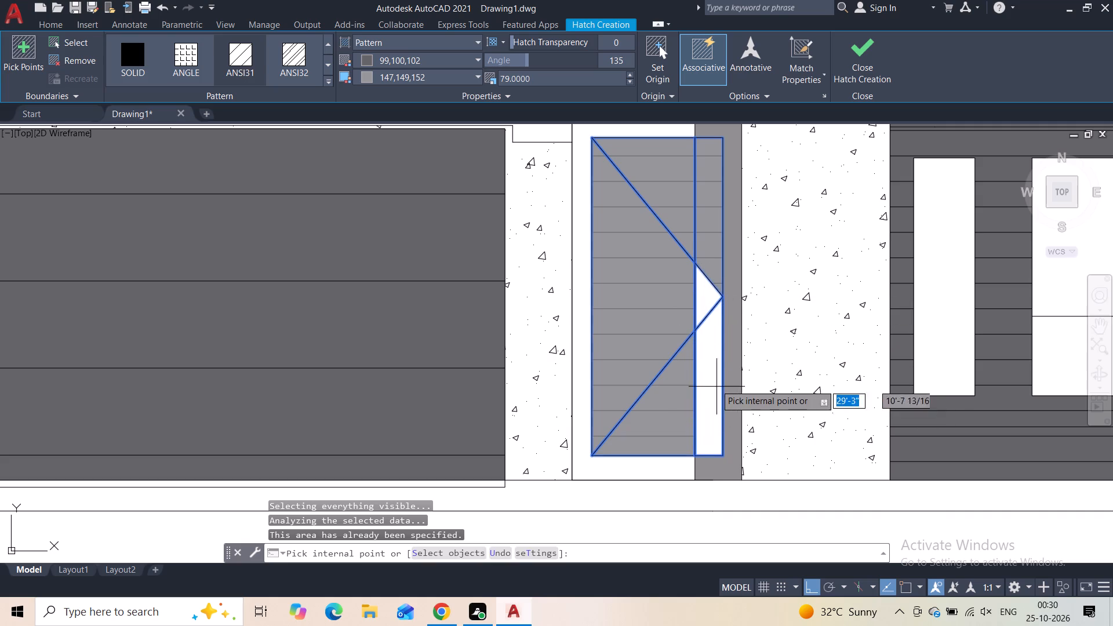
pyautogui.click(714, 383)
pyautogui.click(708, 389)
pyautogui.click(705, 316)
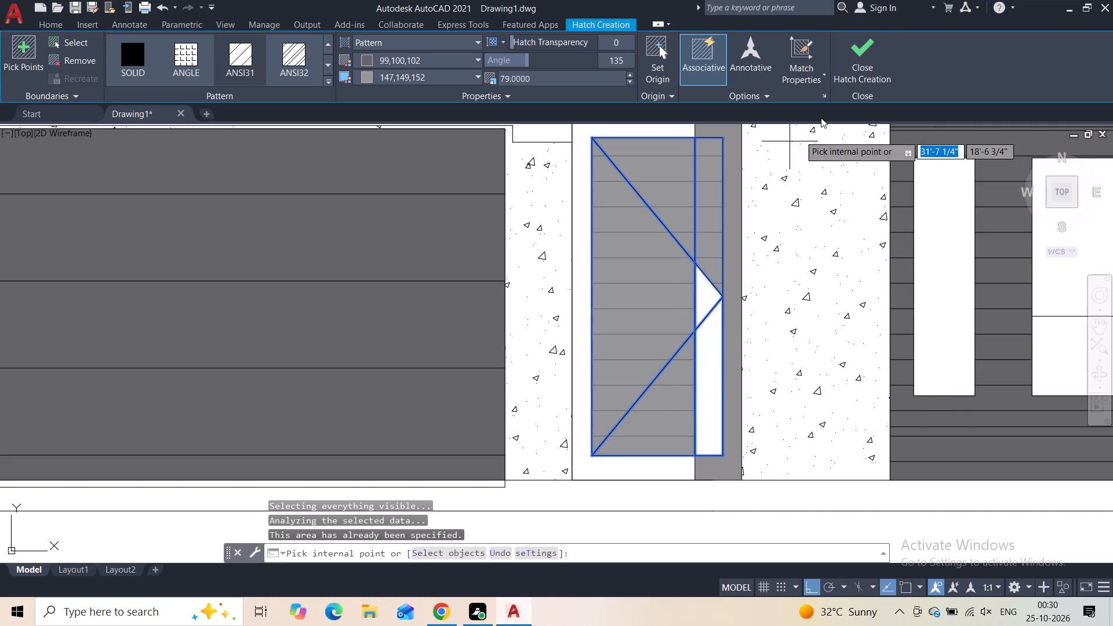
pyautogui.click(852, 68)
# Hatch the entrance door's two leftover areas, the lower strip and the small triangle at the diagonals' tip, with the same settings.
pyautogui.scroll(-2, 733, 297)
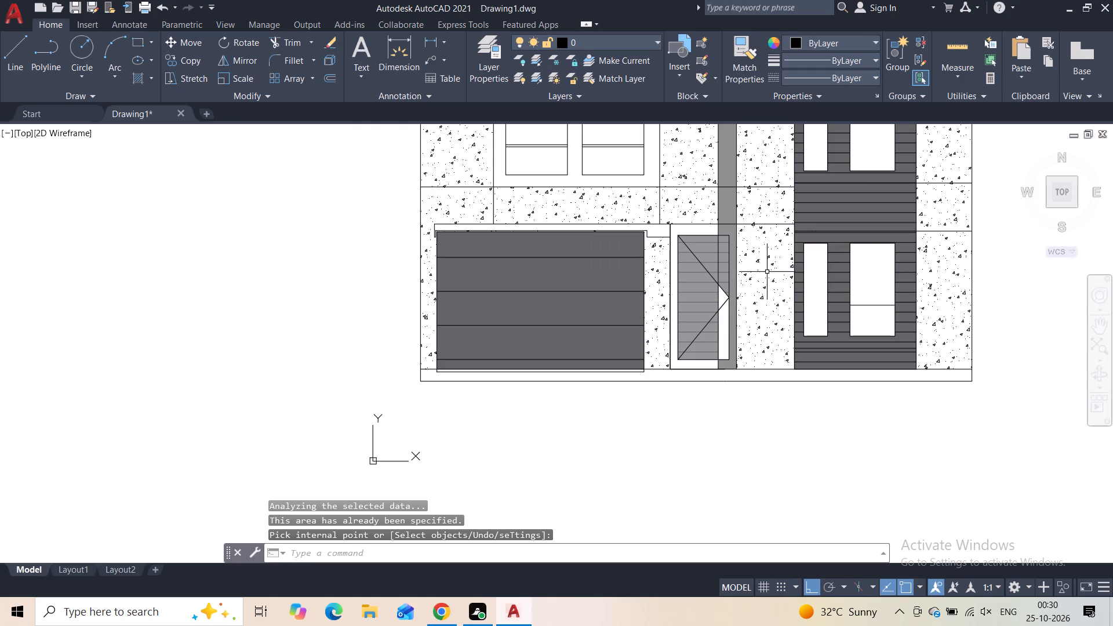
pyautogui.press('h')
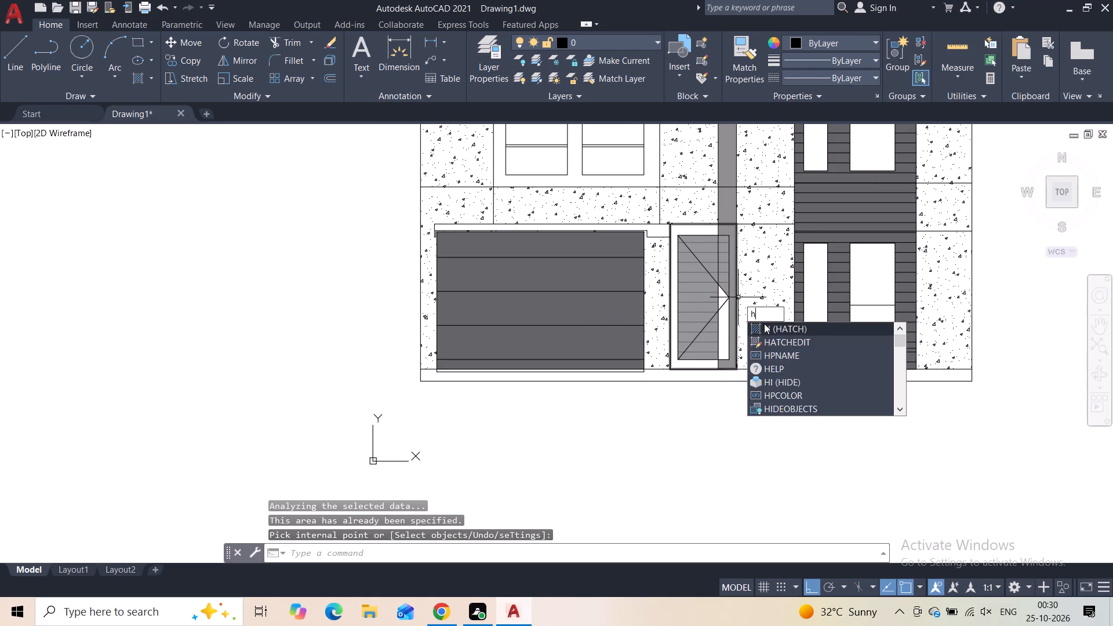
pyautogui.click(764, 323)
pyautogui.scroll(2, 715, 316)
pyautogui.click(726, 315)
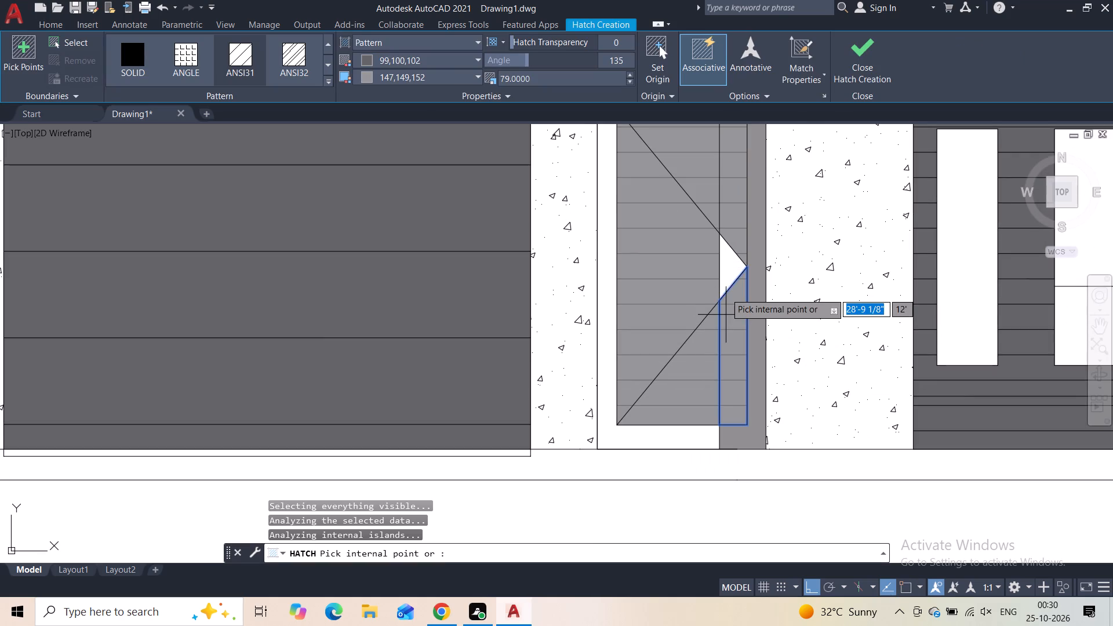
pyautogui.click(723, 266)
pyautogui.click(836, 71)
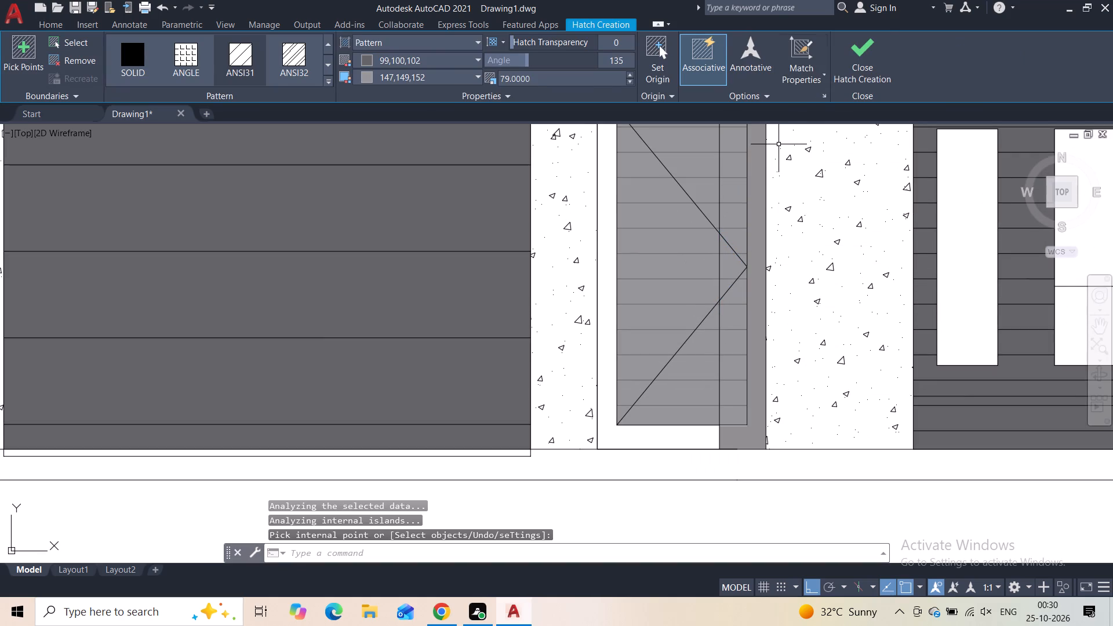
# Draw a diagonal line across the plain rooftop block from its right edge down to its bottom-left corner, with Ortho off.
pyautogui.scroll(-3, 785, 260)
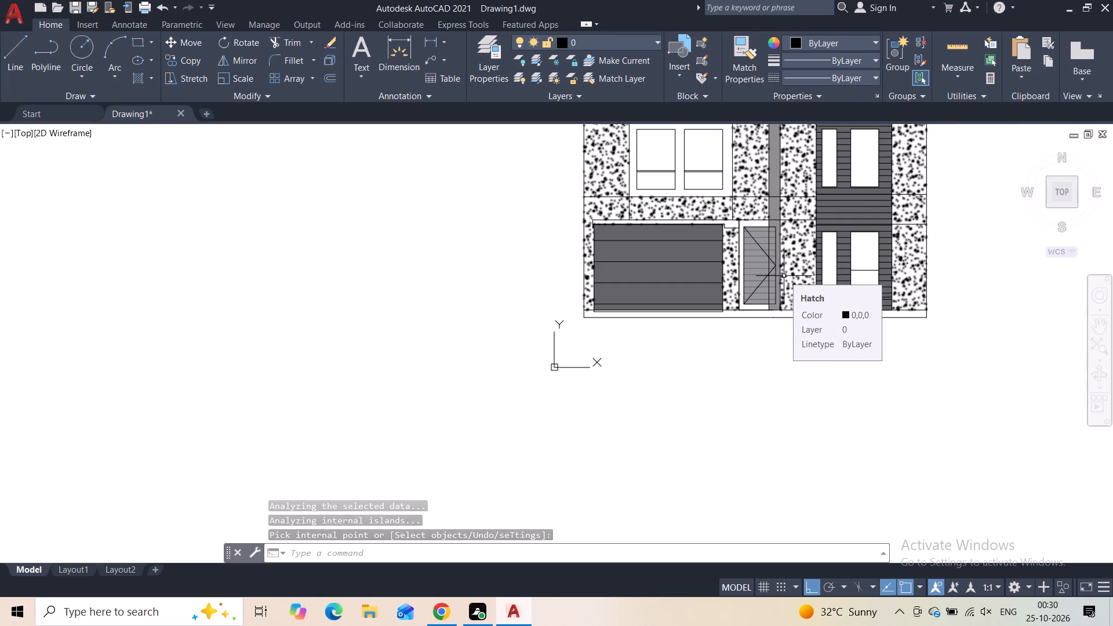
pyautogui.moveTo(803, 183); pyautogui.dragTo(743, 403, button='middle')
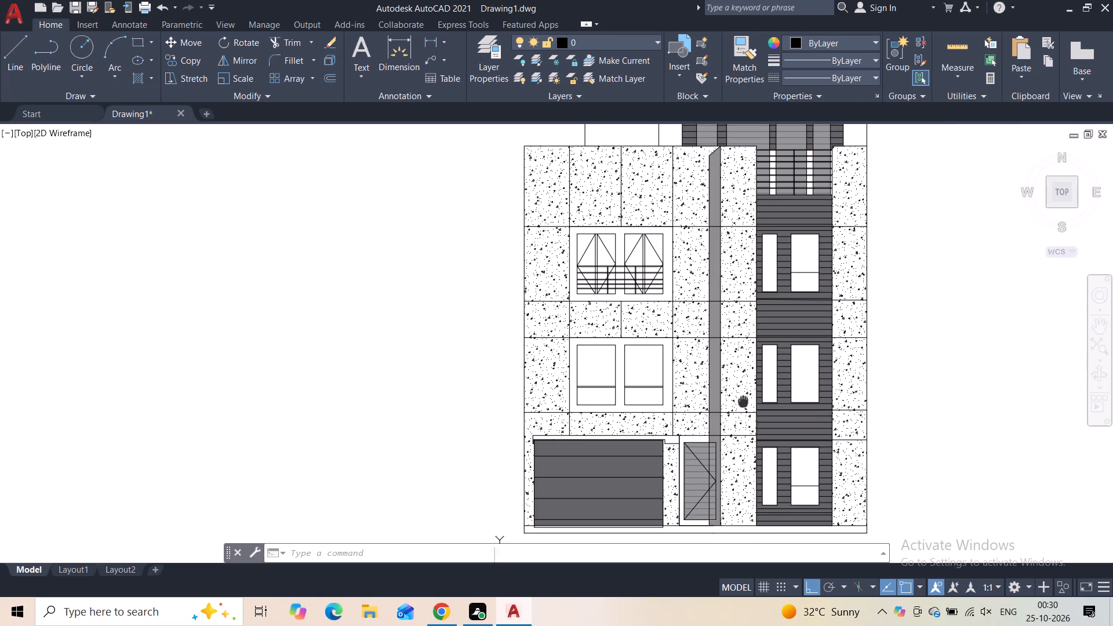
pyautogui.moveTo(743, 403); pyautogui.dragTo(743, 403, button='middle')
pyautogui.moveTo(734, 253); pyautogui.dragTo(722, 370, button='middle')
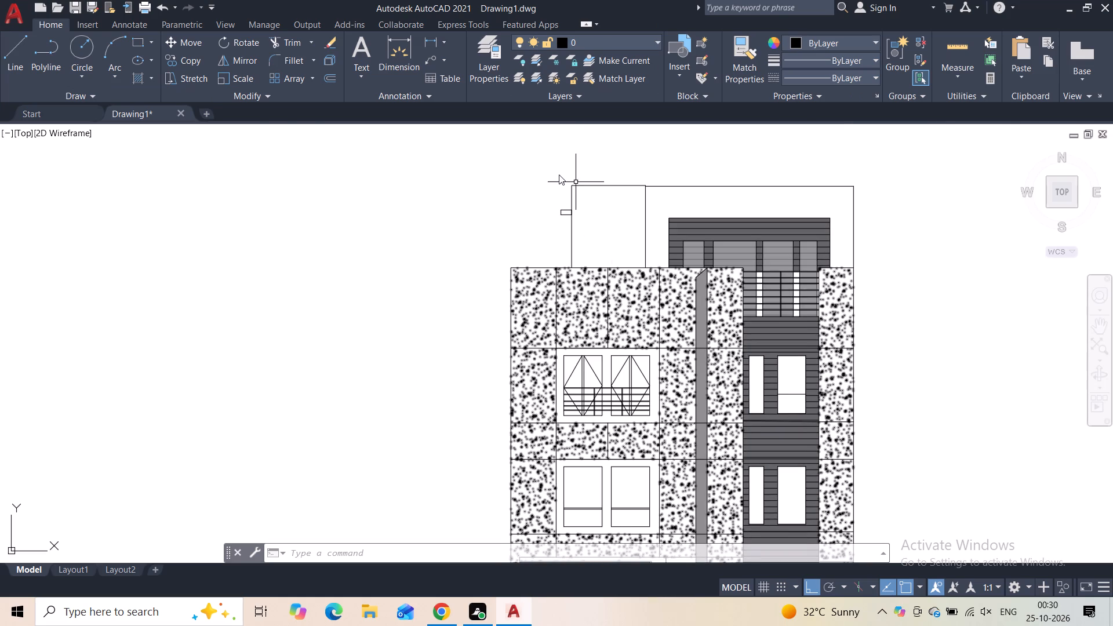
pyautogui.click(23, 54)
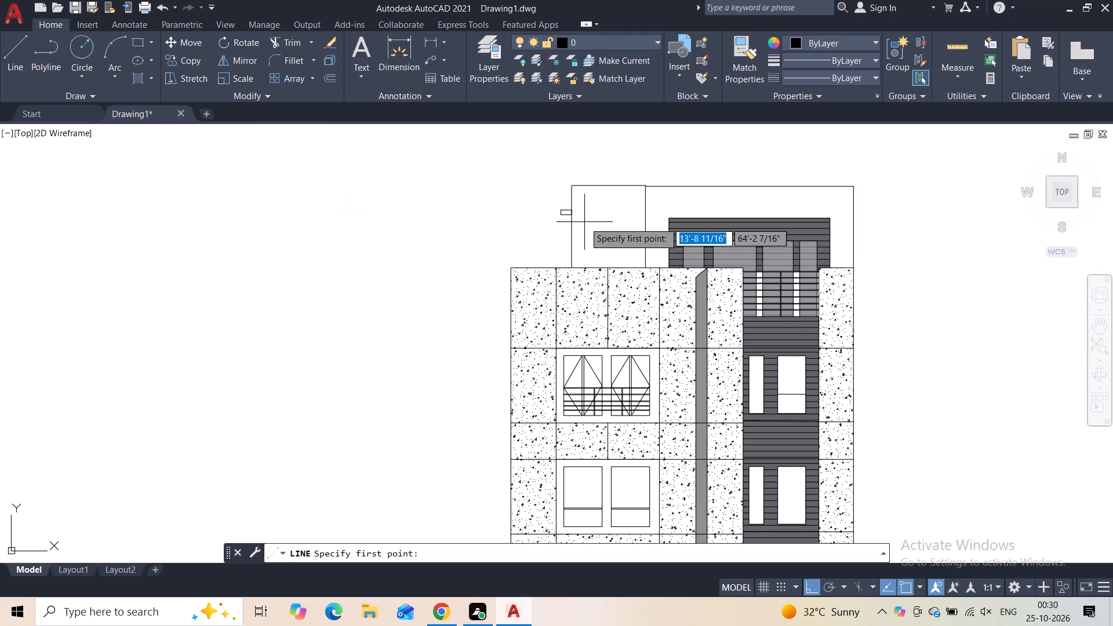
pyautogui.click(642, 213)
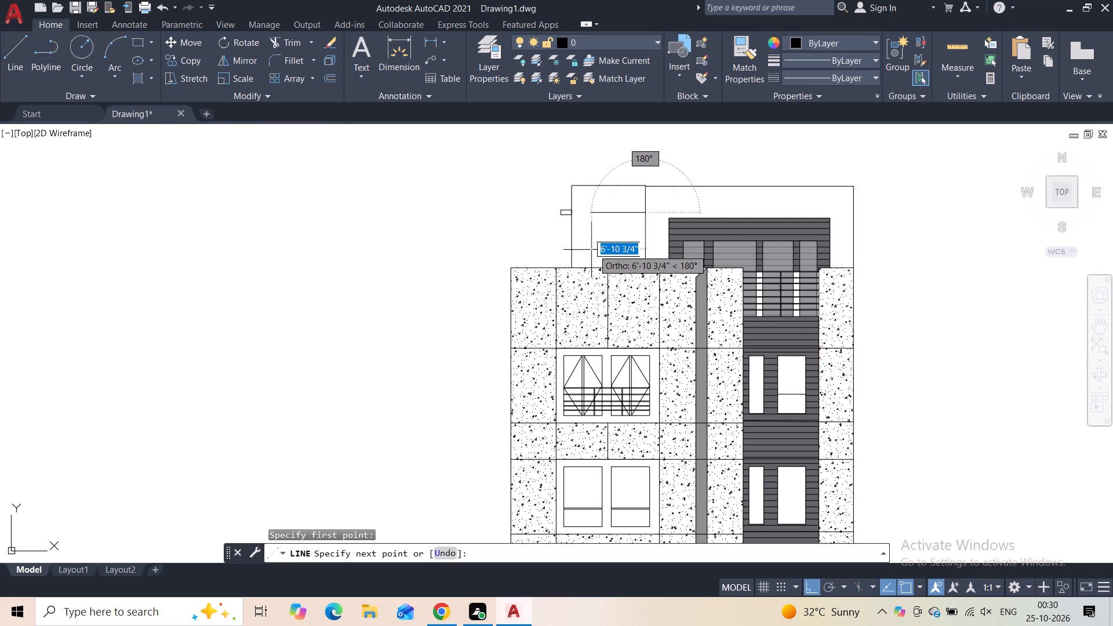
pyautogui.hotkey('ctrl', 'F8')
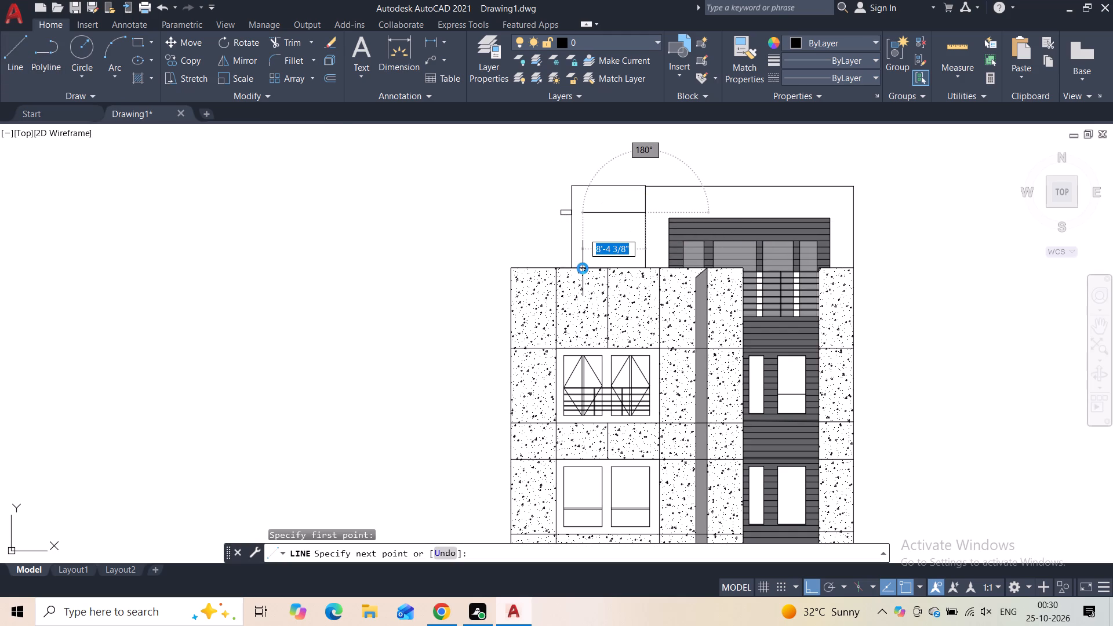
pyautogui.click(575, 268)
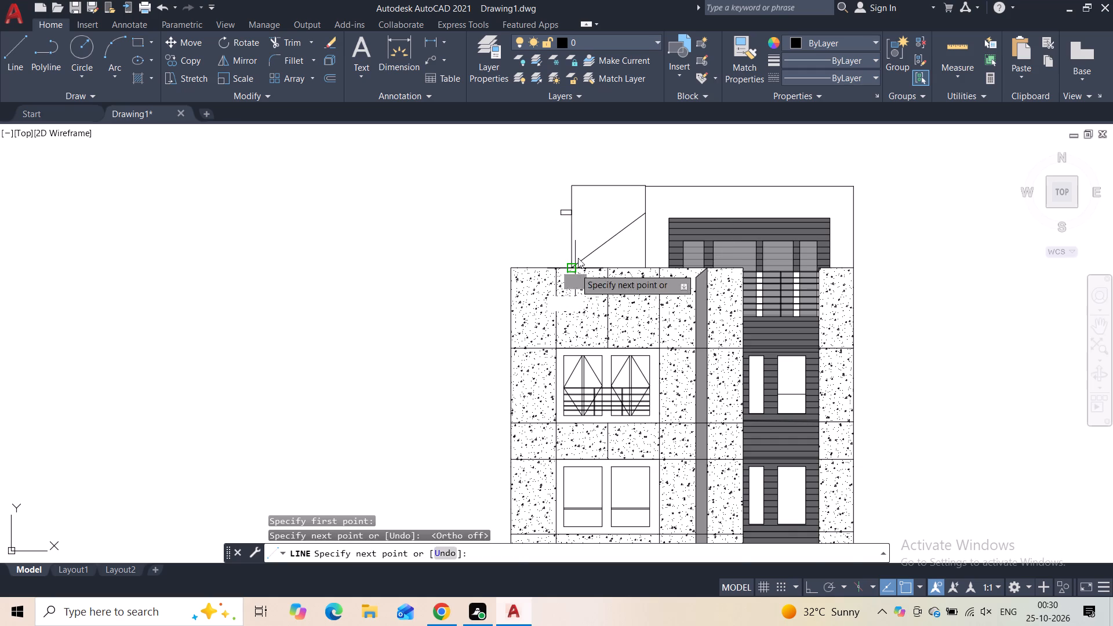
pyautogui.press('Escape')
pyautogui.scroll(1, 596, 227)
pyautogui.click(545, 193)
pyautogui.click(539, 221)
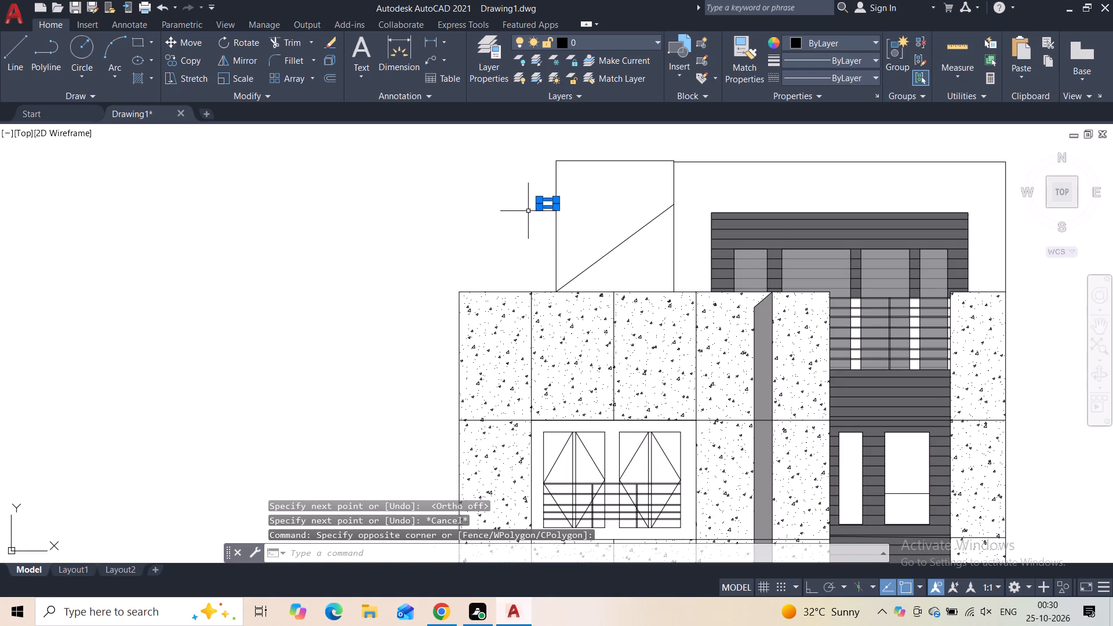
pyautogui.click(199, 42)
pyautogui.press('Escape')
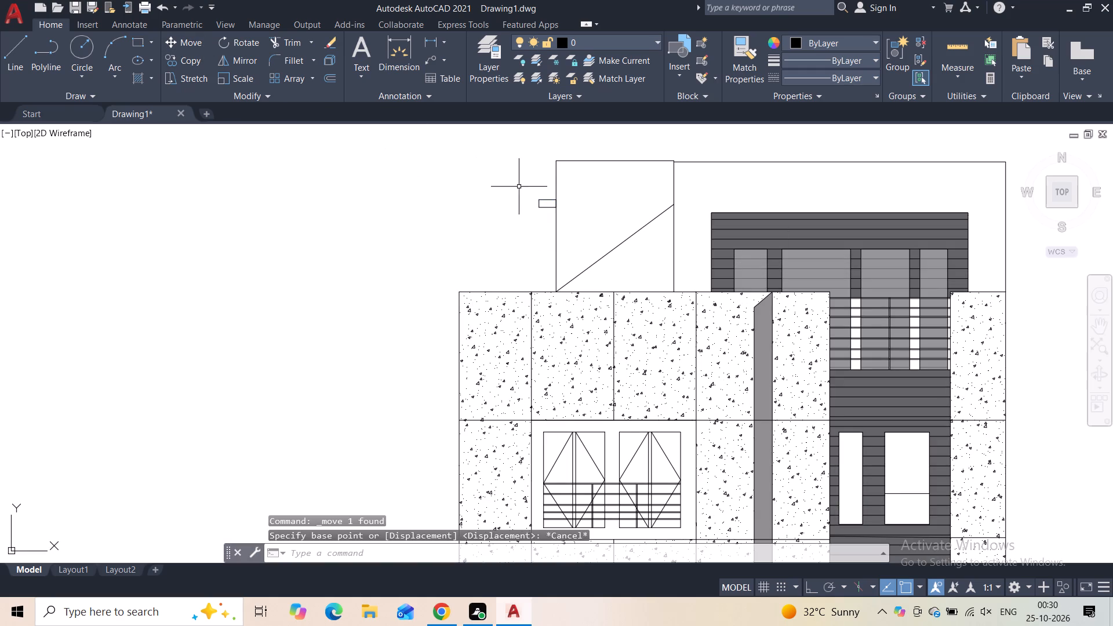
# Copy the small rectangle outside the rooftop block's left edge to the top end of the diagonal line on its right edge.
pyautogui.click(544, 195)
pyautogui.click(539, 212)
pyautogui.click(197, 63)
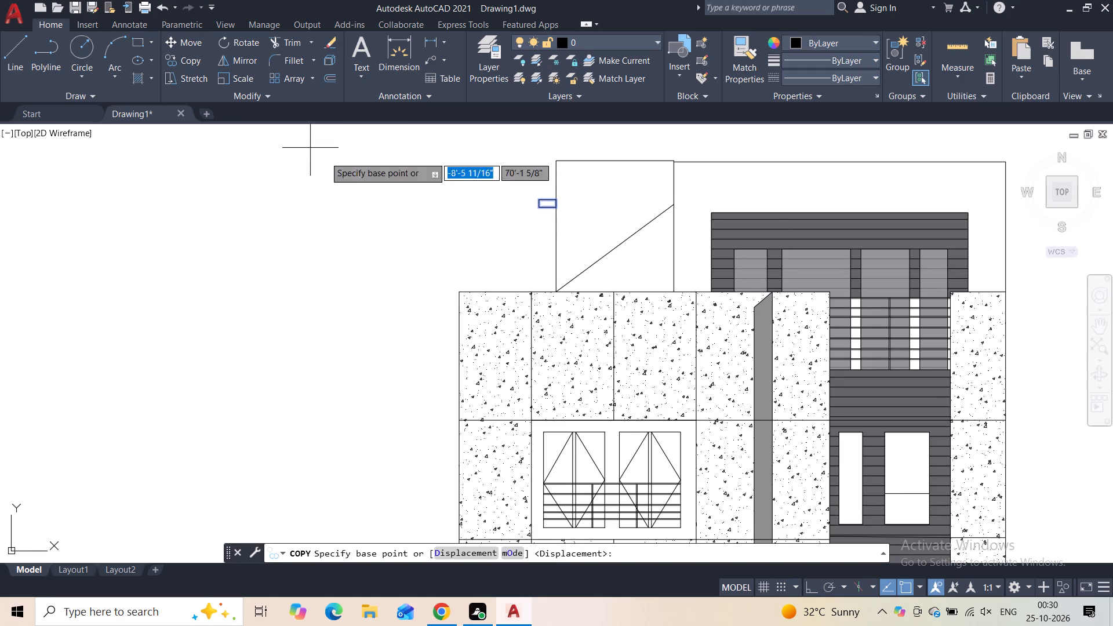
pyautogui.click(560, 209)
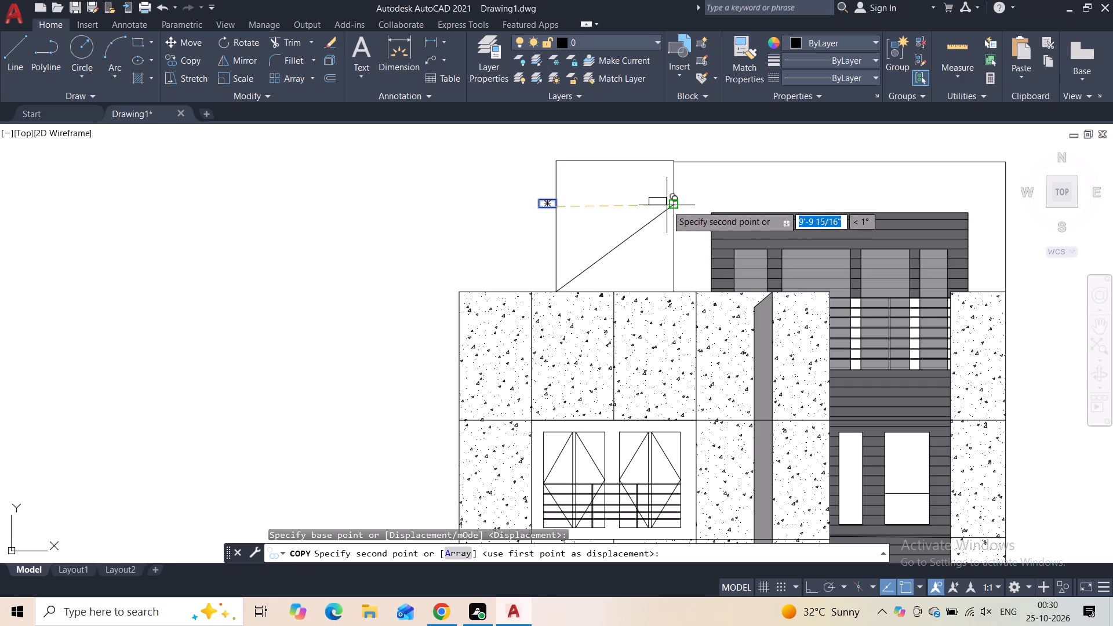
pyautogui.click(670, 205)
pyautogui.press('Escape')
# Fill the roof railing's top rail with a SOLID hatch in ByLayer colour, from the concrete wall to just past the first post.
pyautogui.moveTo(639, 235); pyautogui.dragTo(446, 215, button='middle')
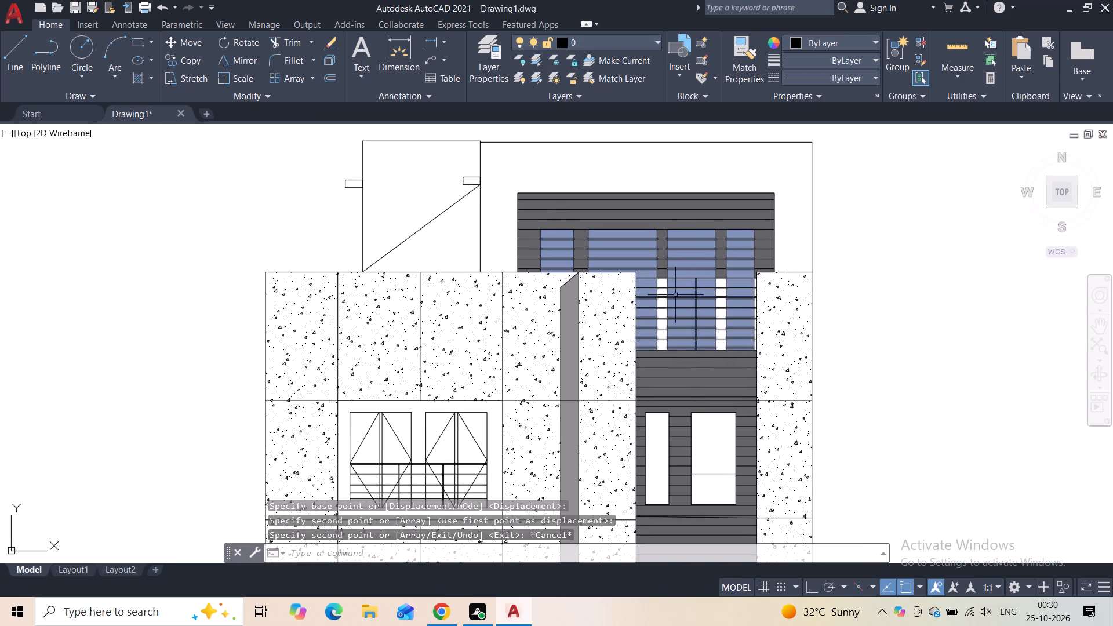
pyautogui.scroll(2, 664, 296)
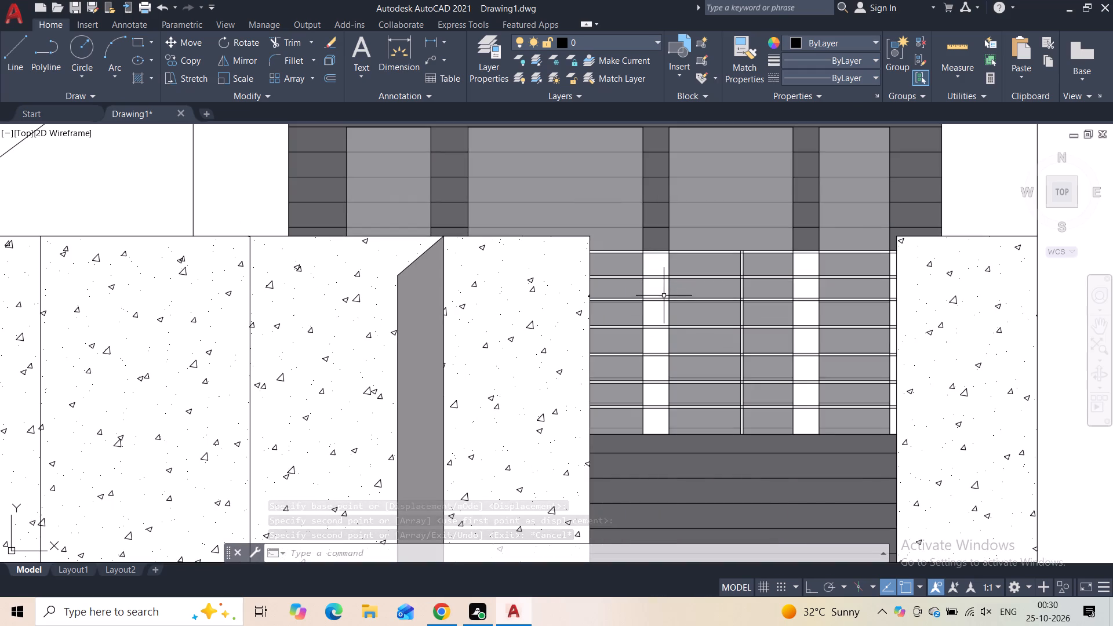
pyautogui.scroll(1, 663, 295)
pyautogui.press('h')
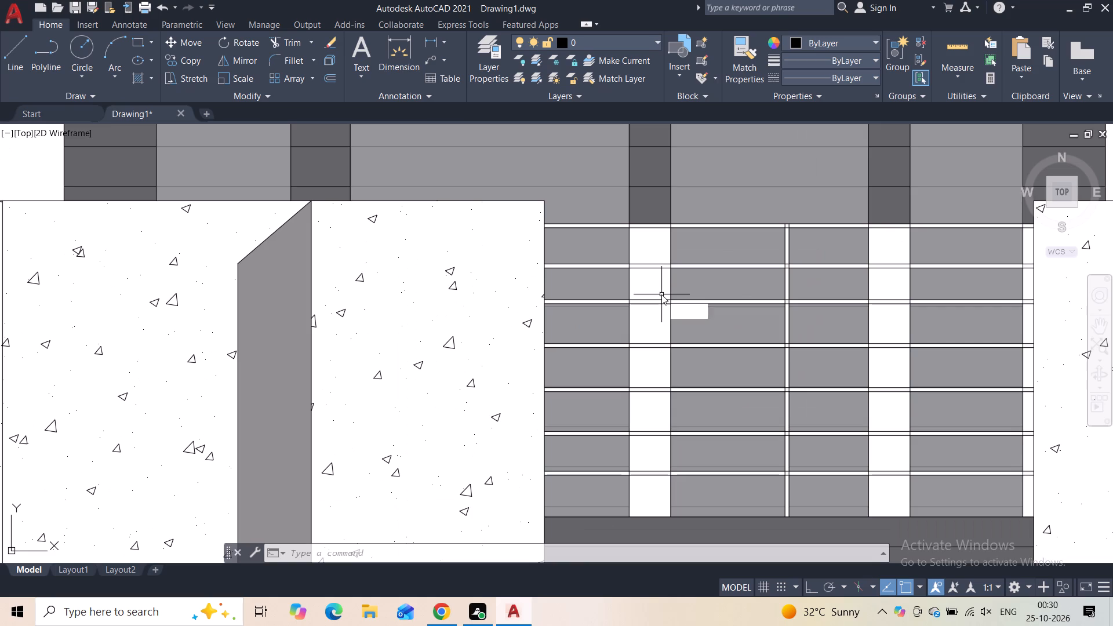
pyautogui.click(682, 322)
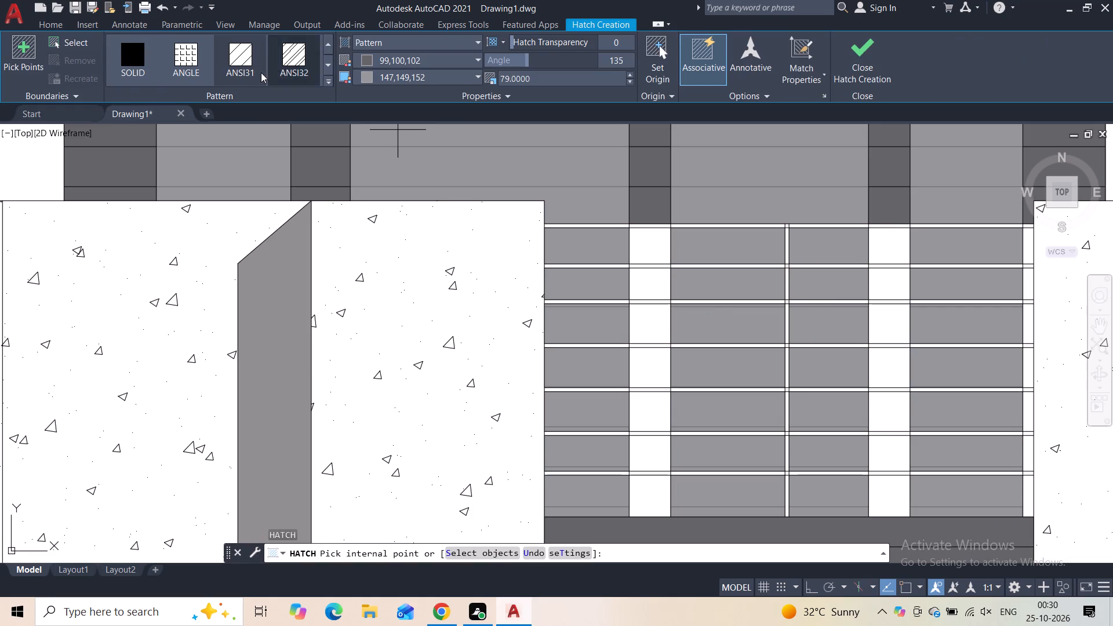
pyautogui.click(141, 70)
pyautogui.click(416, 62)
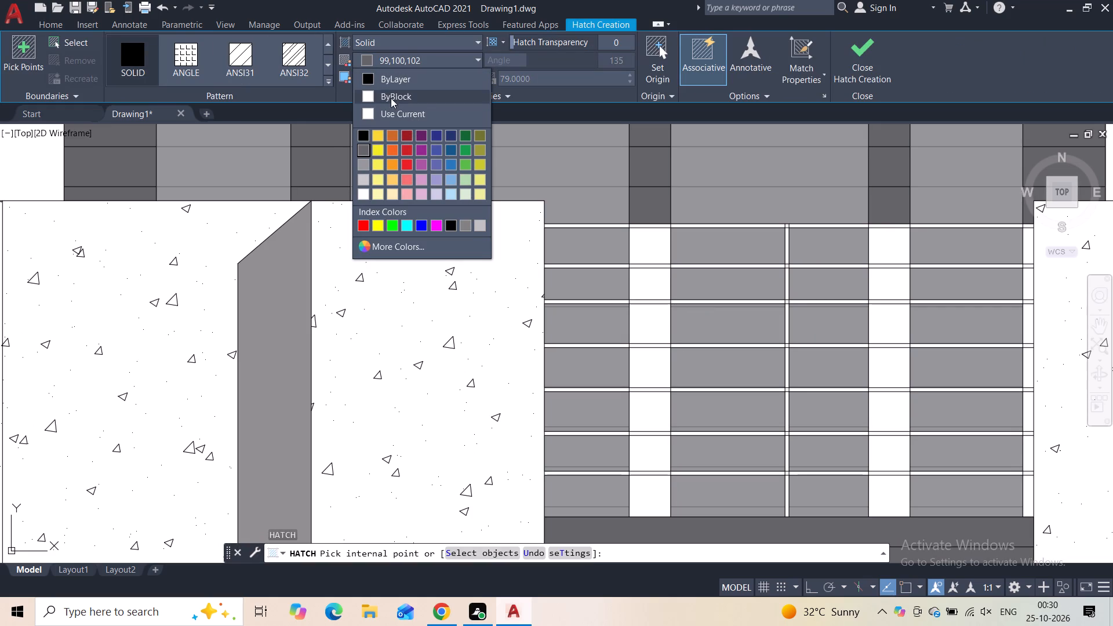
pyautogui.click(373, 79)
pyautogui.scroll(2, 586, 234)
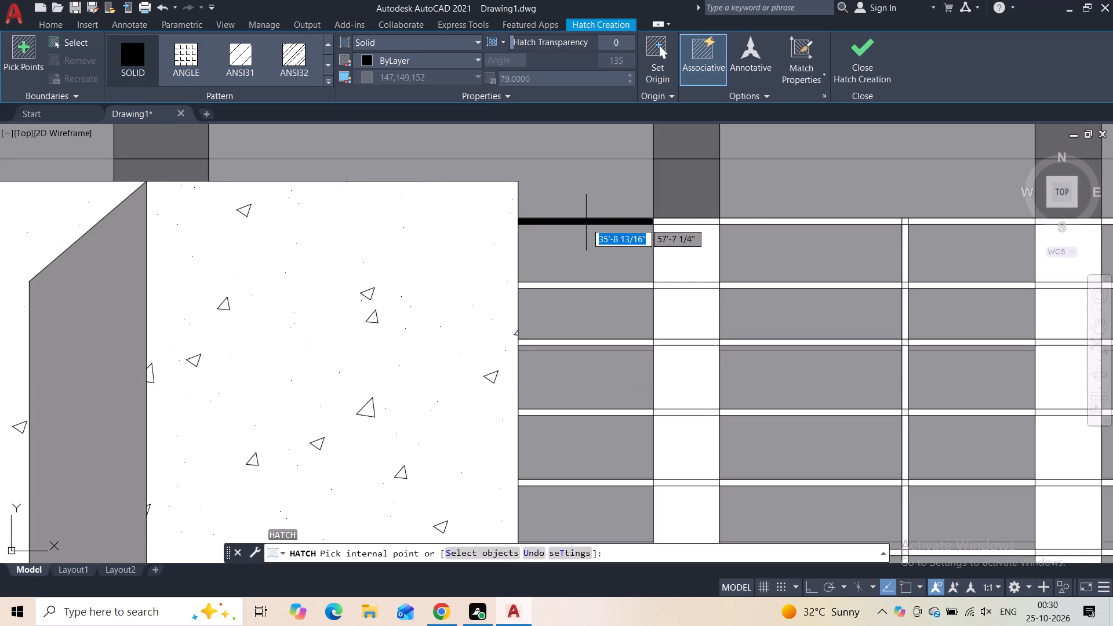
pyautogui.click(586, 223)
pyautogui.click(672, 223)
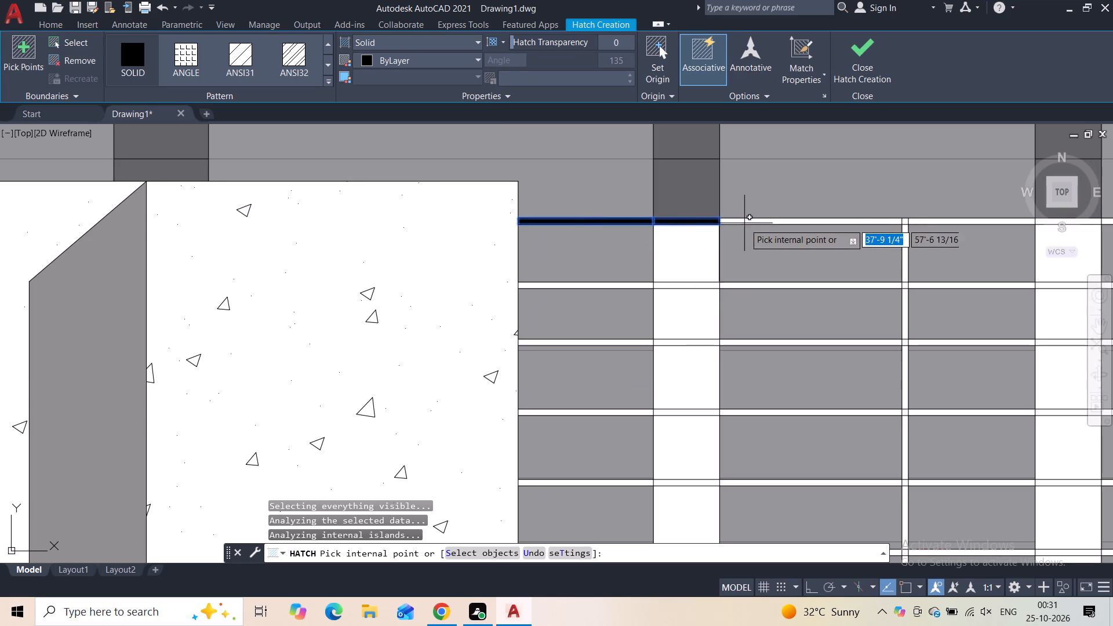
pyautogui.click(744, 223)
# Add the second and third rails to the solid hatch, covering the segments before, across and after the first post.
pyautogui.scroll(2, 741, 284)
pyautogui.click(718, 288)
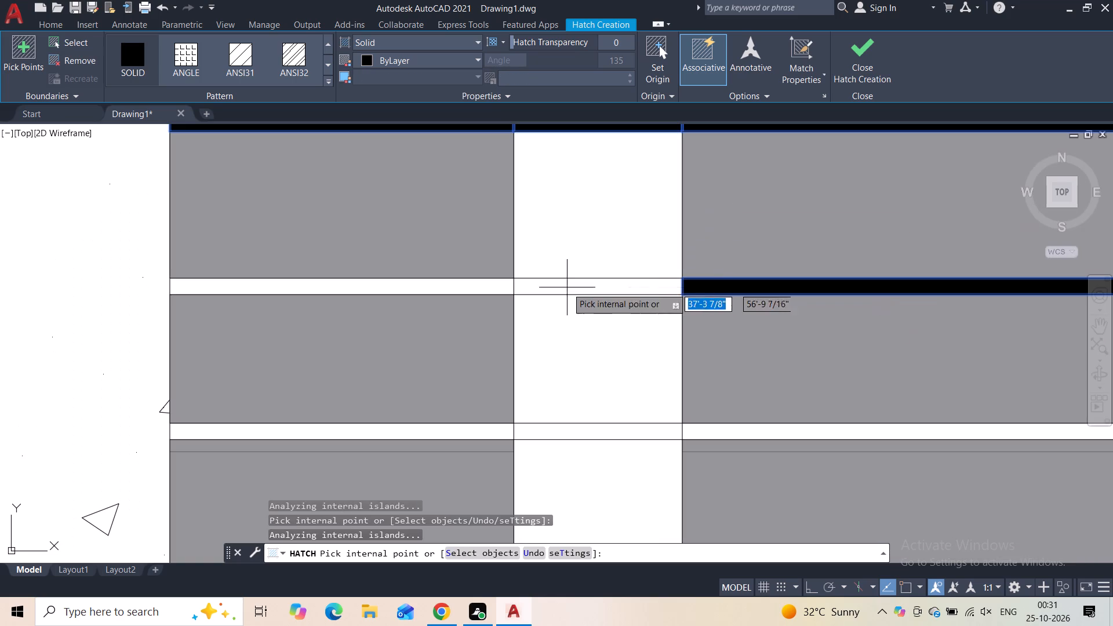
pyautogui.click(567, 287)
pyautogui.click(474, 285)
pyautogui.click(473, 435)
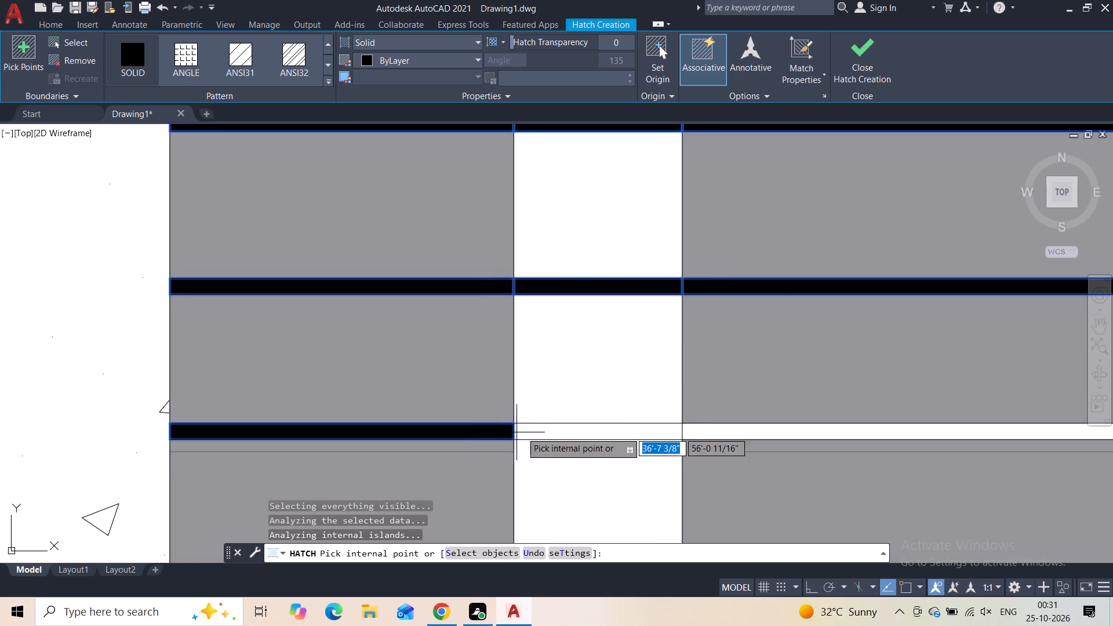
pyautogui.click(536, 430)
pyautogui.click(717, 428)
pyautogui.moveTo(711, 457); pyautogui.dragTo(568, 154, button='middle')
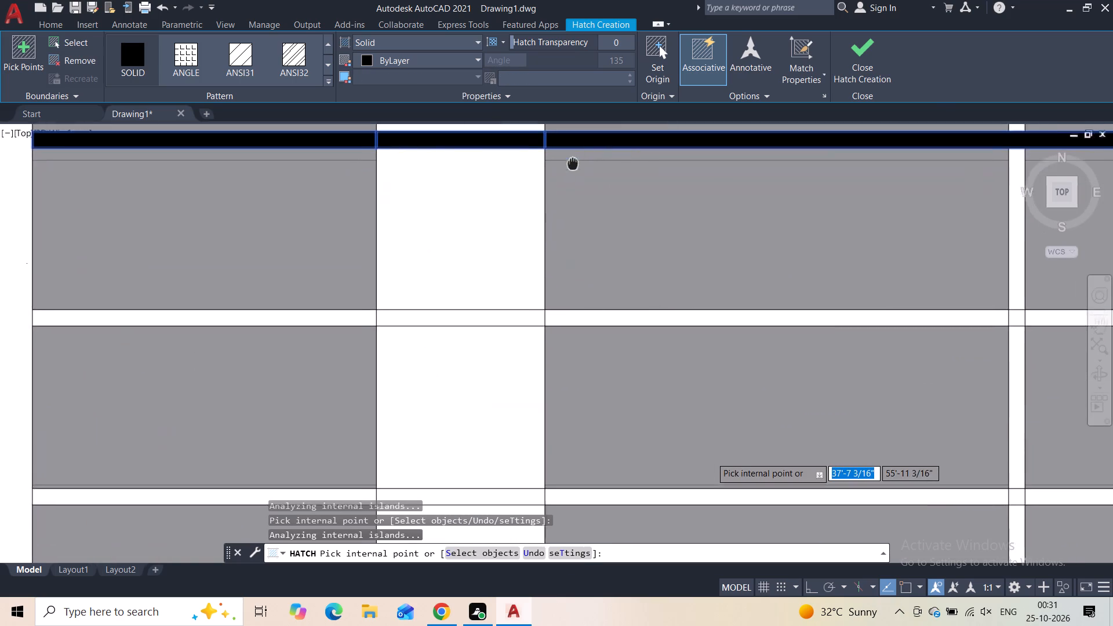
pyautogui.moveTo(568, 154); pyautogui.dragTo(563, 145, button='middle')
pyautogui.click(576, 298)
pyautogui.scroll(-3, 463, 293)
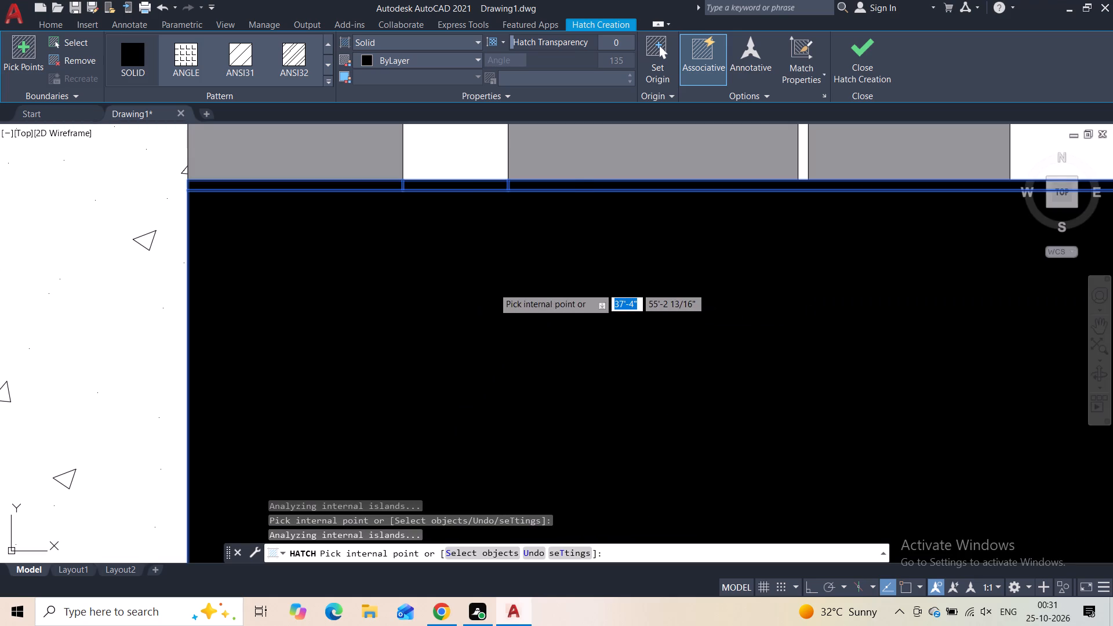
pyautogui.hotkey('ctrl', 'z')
# Add the fourth and fifth rails to the solid hatch, covering the segments before, across and after the first post.
pyautogui.scroll(-1, 493, 287)
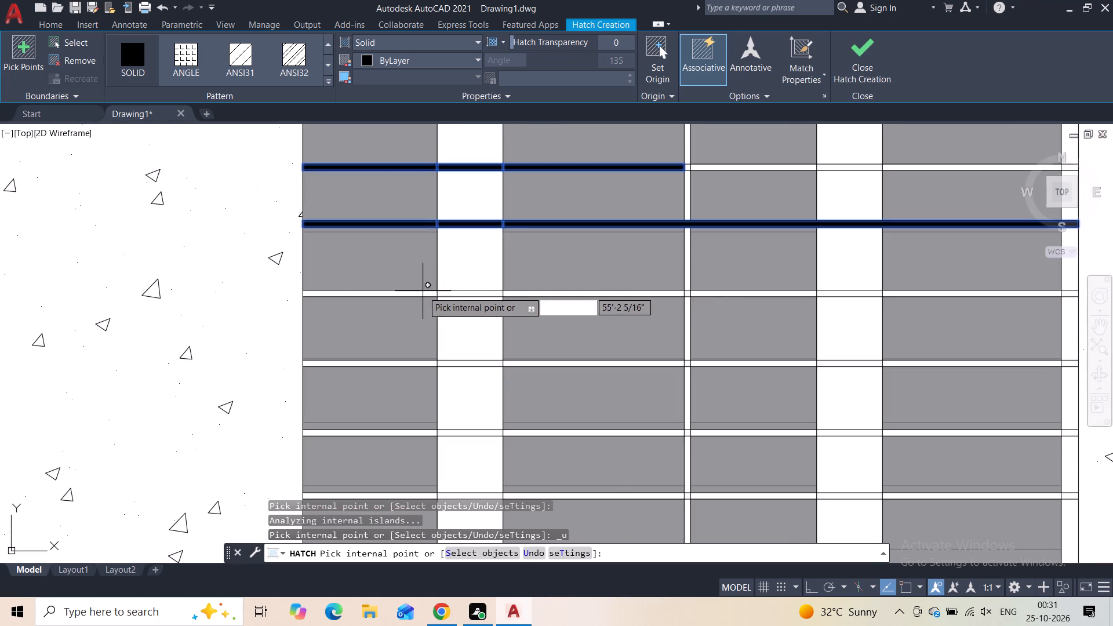
pyautogui.scroll(2, 422, 291)
pyautogui.click(419, 300)
pyautogui.click(510, 302)
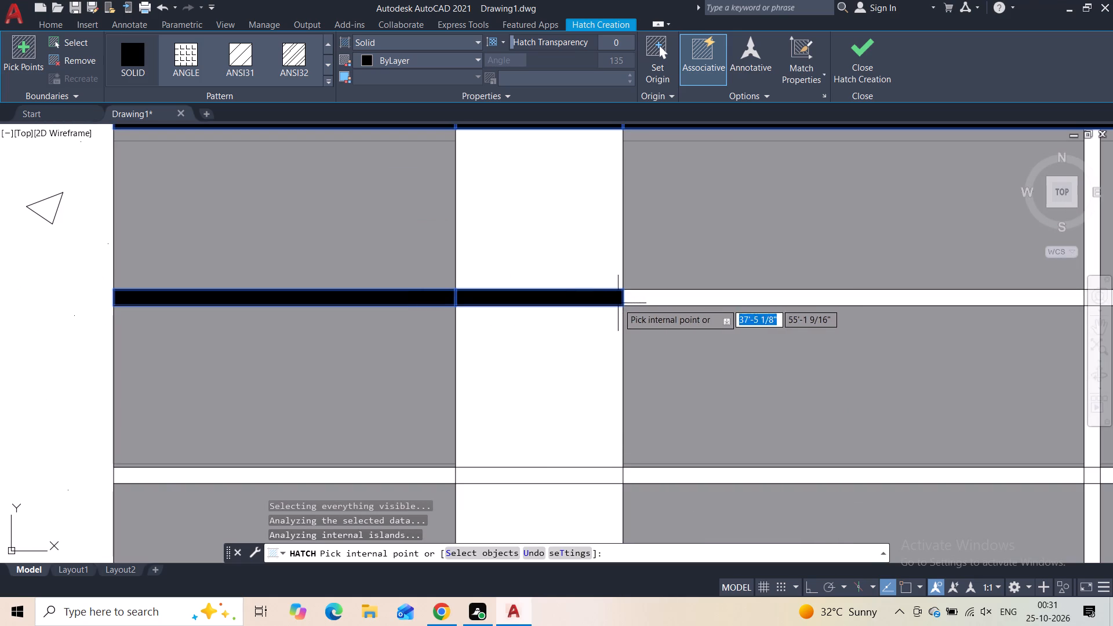
pyautogui.click(631, 300)
pyautogui.moveTo(631, 374); pyautogui.dragTo(624, 210, button='middle')
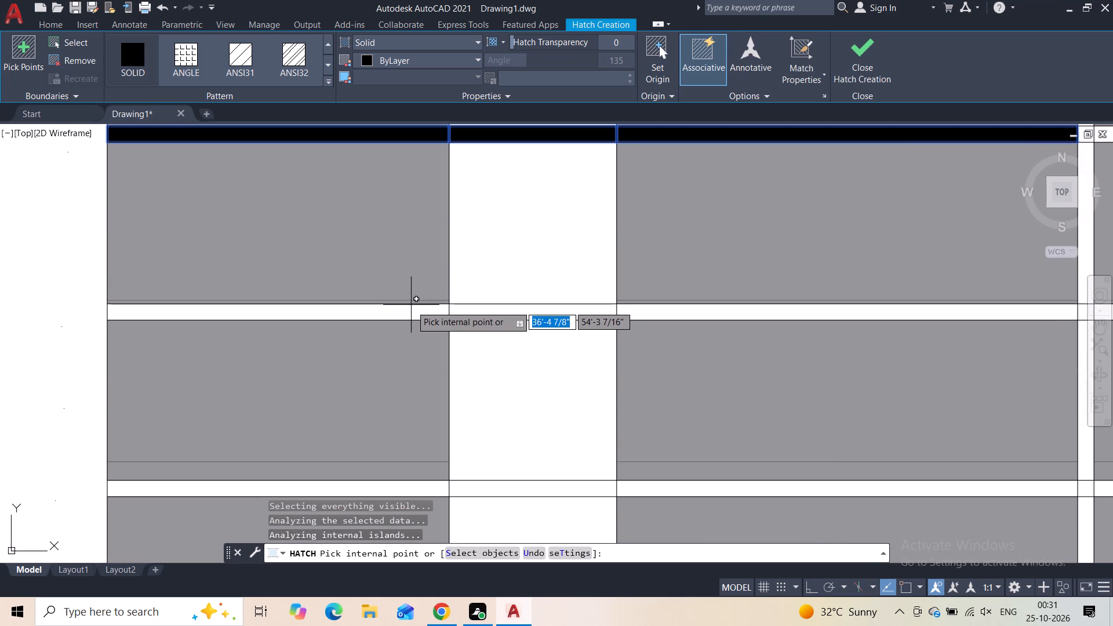
pyautogui.click(407, 315)
pyautogui.click(487, 312)
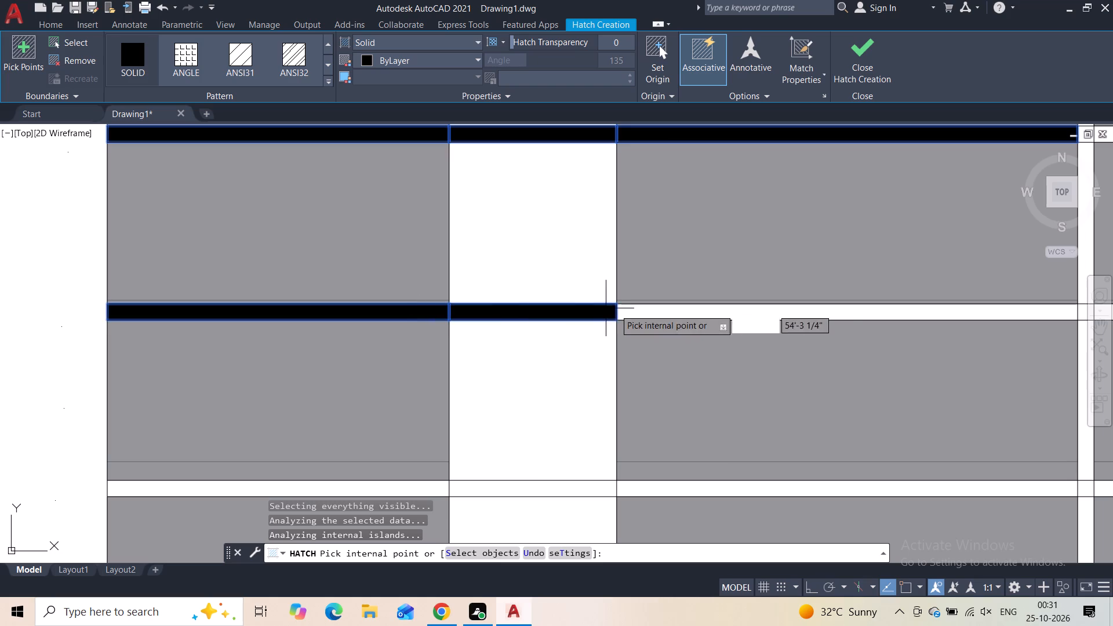
pyautogui.click(631, 312)
# Add the sixth and bottom rails to the solid hatch, covering the segments before, across and after the first post.
pyautogui.moveTo(570, 374); pyautogui.dragTo(586, 204, button='middle')
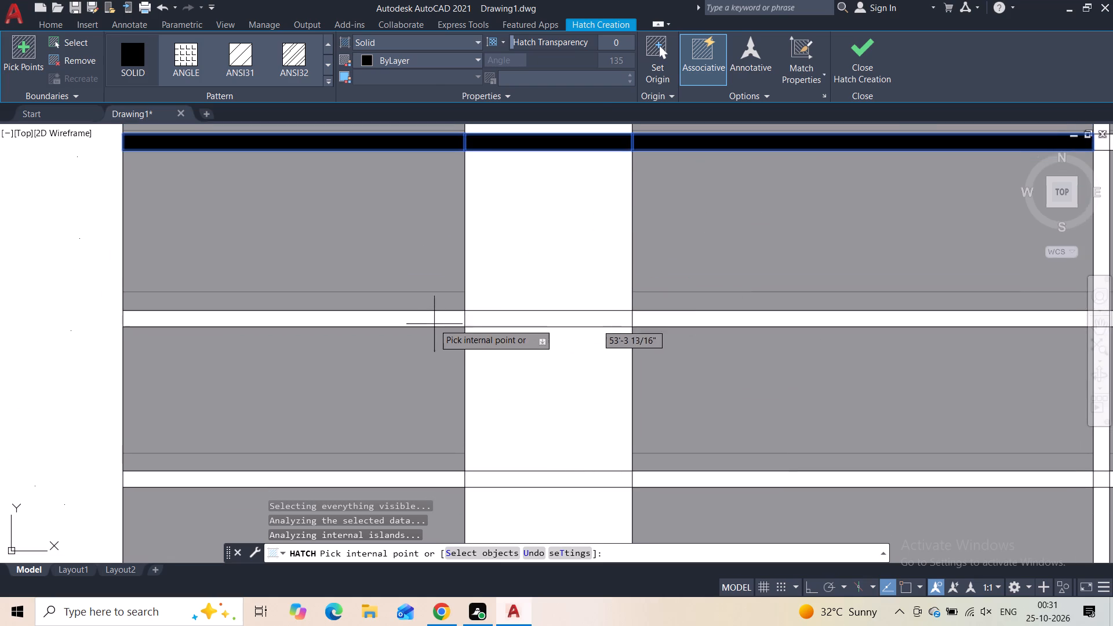
pyautogui.click(431, 318)
pyautogui.click(504, 322)
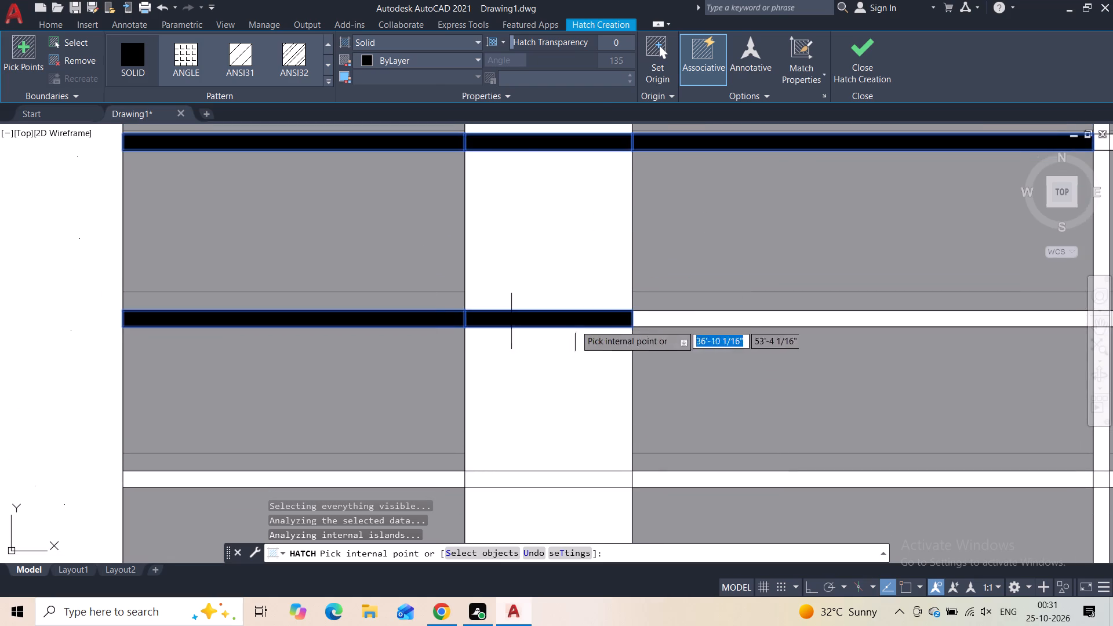
pyautogui.click(640, 318)
pyautogui.moveTo(571, 345); pyautogui.dragTo(541, 83, button='middle')
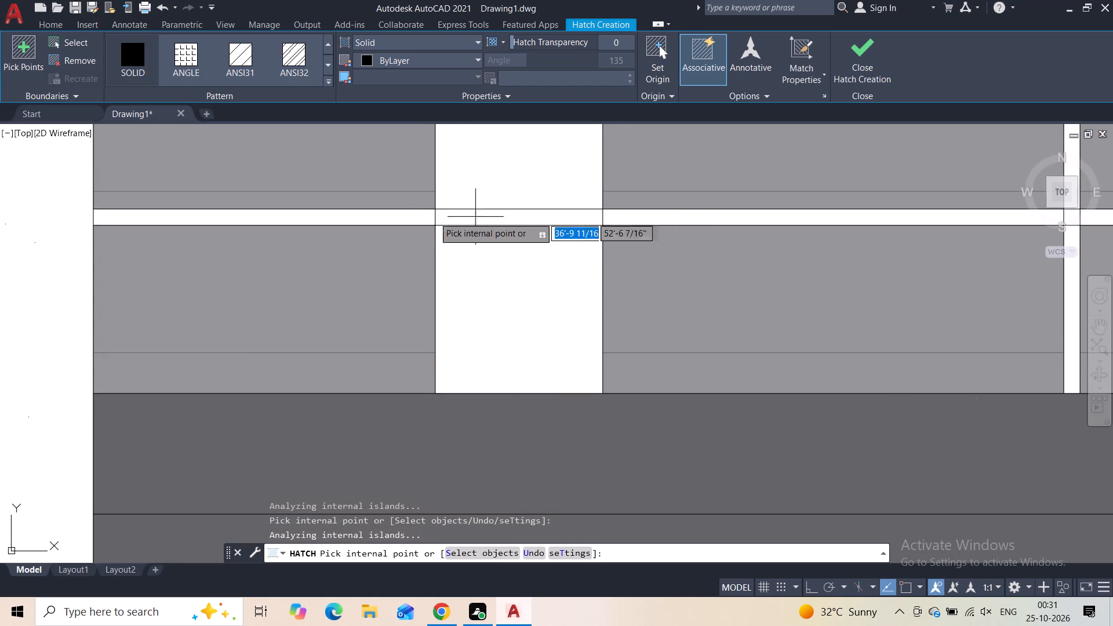
pyautogui.click(395, 222)
pyautogui.click(483, 217)
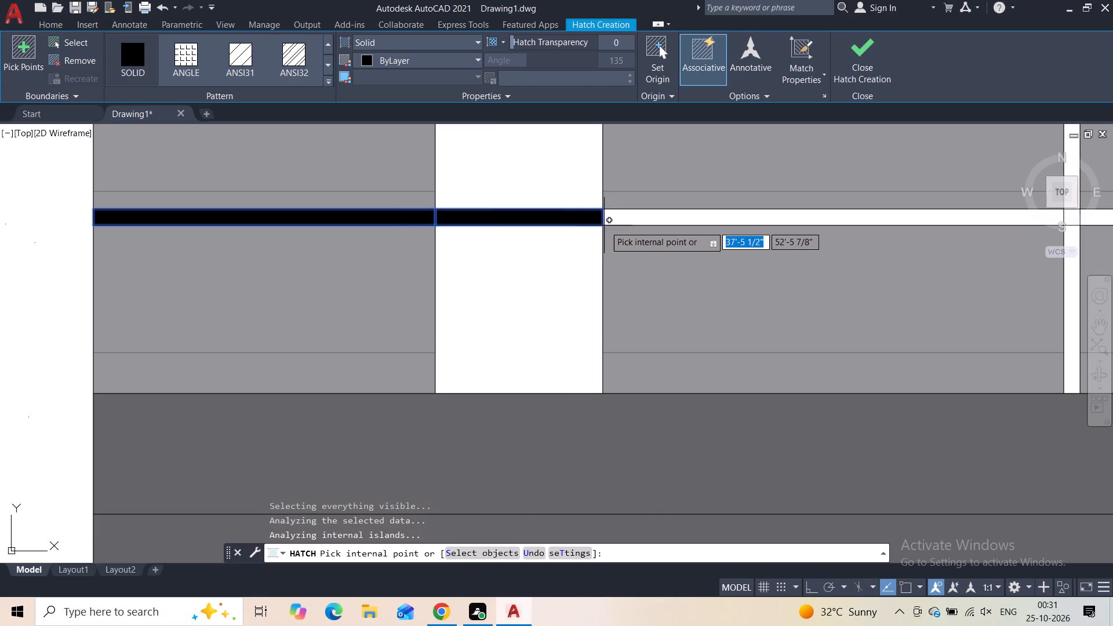
pyautogui.click(621, 212)
# Solid-fill the central upright above, at and below the bottom rail, plus the bottom-rail segment just beyond it.
pyautogui.moveTo(637, 278); pyautogui.dragTo(127, 327, button='middle')
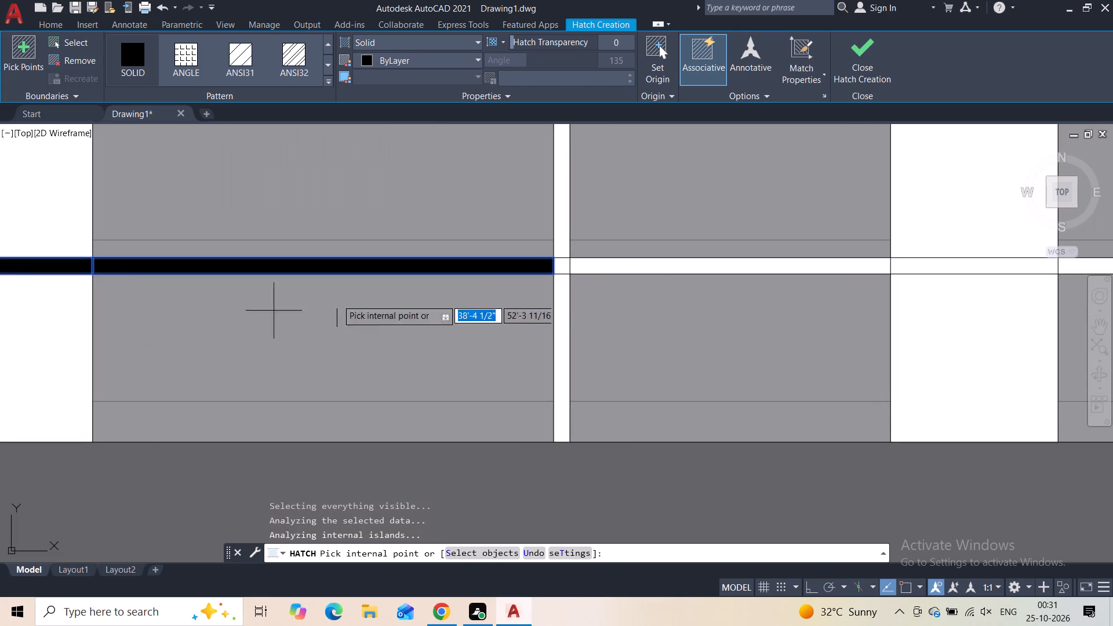
pyautogui.click(580, 262)
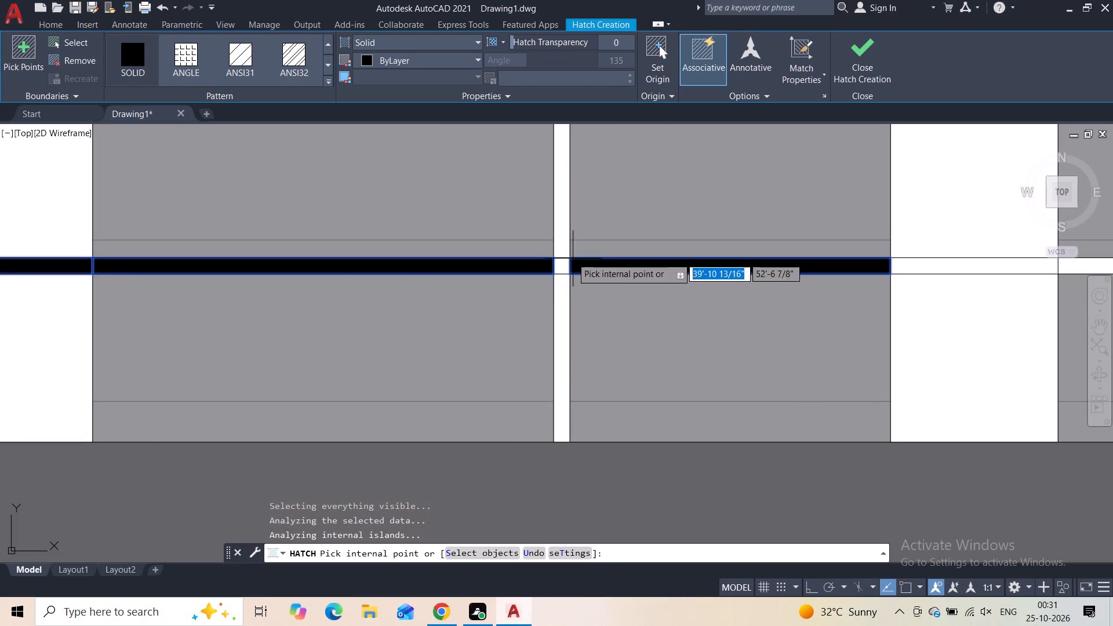
pyautogui.click(563, 248)
pyautogui.click(561, 265)
pyautogui.click(561, 278)
# Continue the bottom rail's solid fill across the second post and on to the concrete wall at the railing's right end.
pyautogui.moveTo(642, 279); pyautogui.dragTo(424, 311, button='middle')
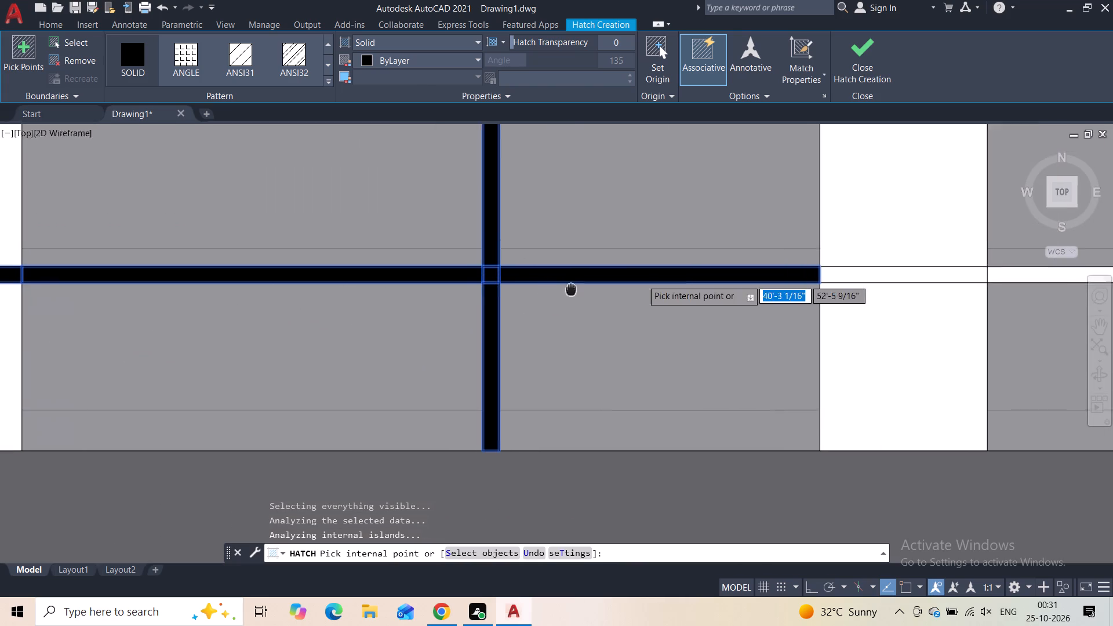
pyautogui.moveTo(424, 311); pyautogui.dragTo(263, 305, button='middle')
pyautogui.click(523, 288)
pyautogui.moveTo(686, 314); pyautogui.dragTo(250, 319, button='middle')
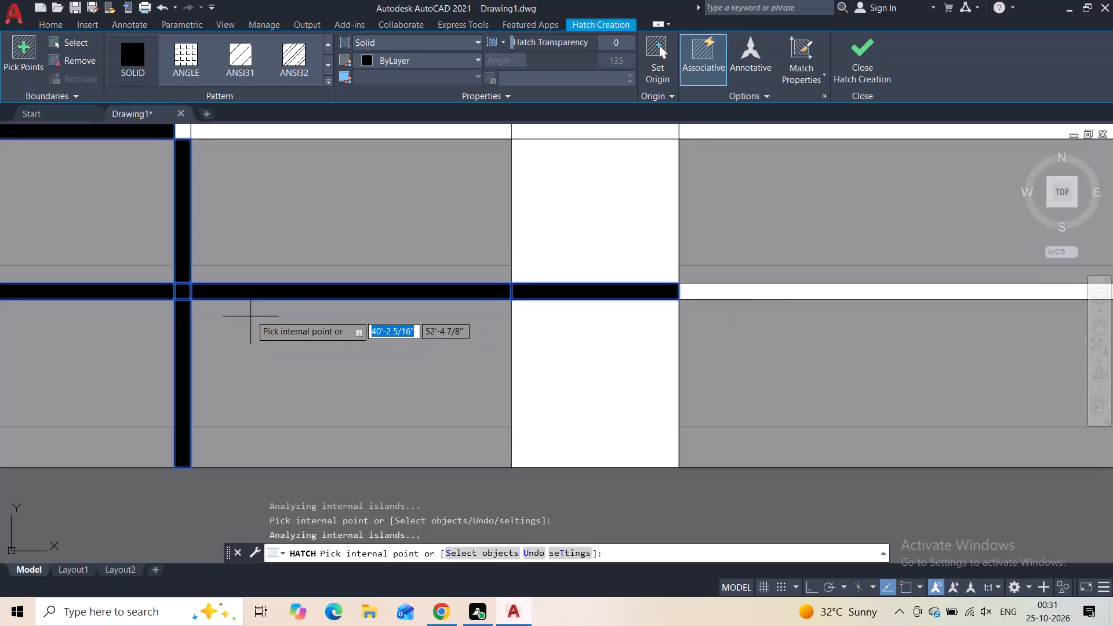
pyautogui.moveTo(479, 318); pyautogui.dragTo(90, 292, button='middle')
pyautogui.click(343, 267)
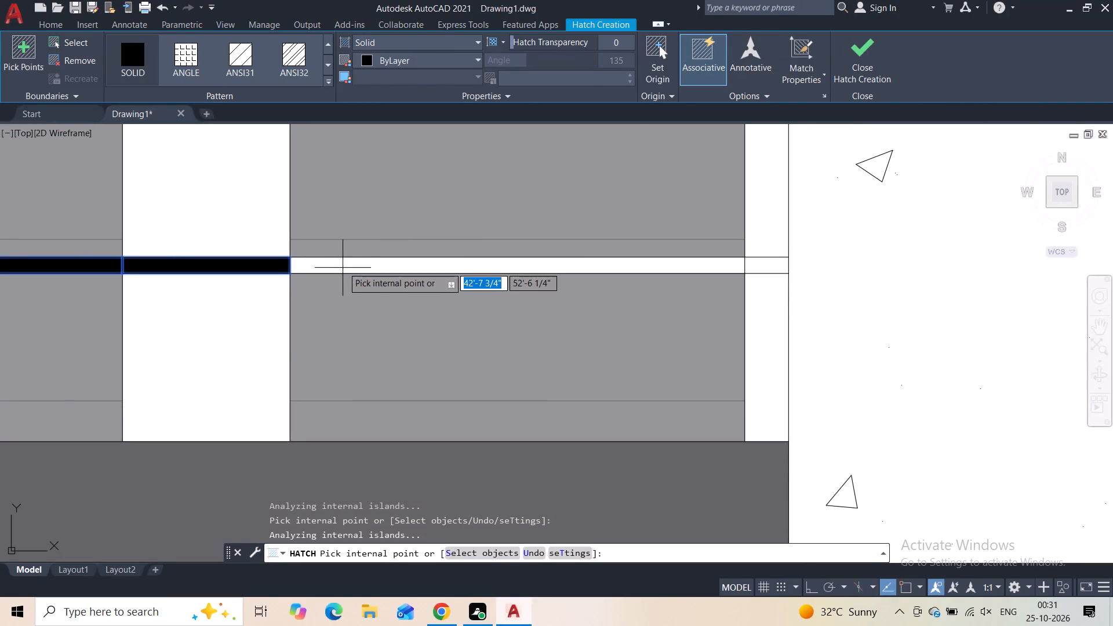
pyautogui.click(780, 270)
# Add the sixth rail's right half to the solid hatch, from the right-hand concrete wall back to the central upright.
pyautogui.moveTo(457, 200); pyautogui.dragTo(510, 428, button='middle')
pyautogui.scroll(-1, 492, 363)
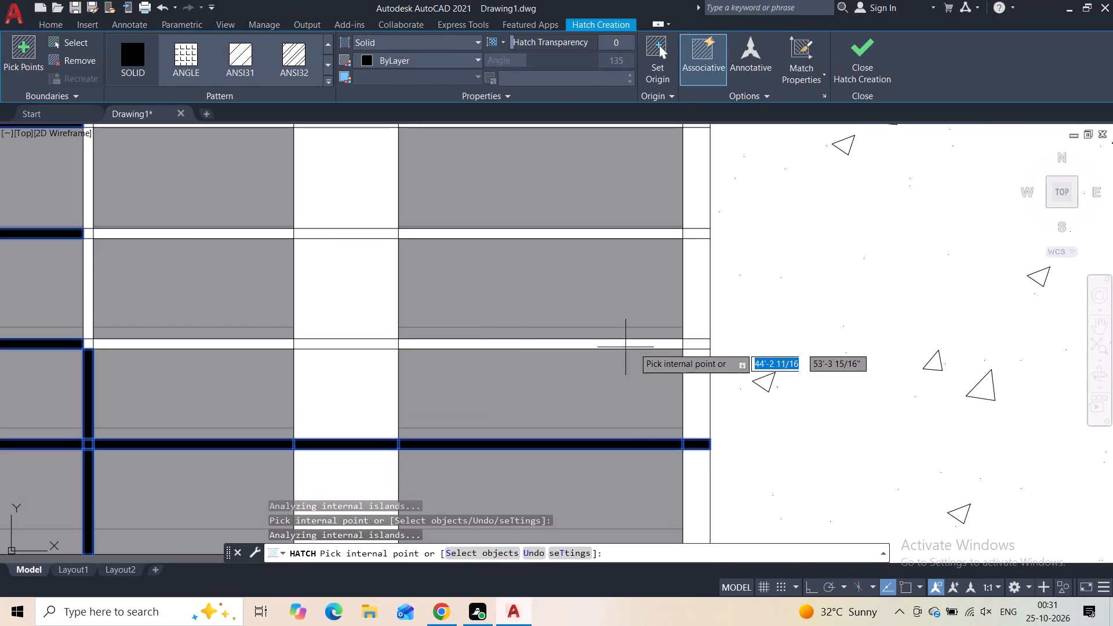
pyautogui.click(699, 346)
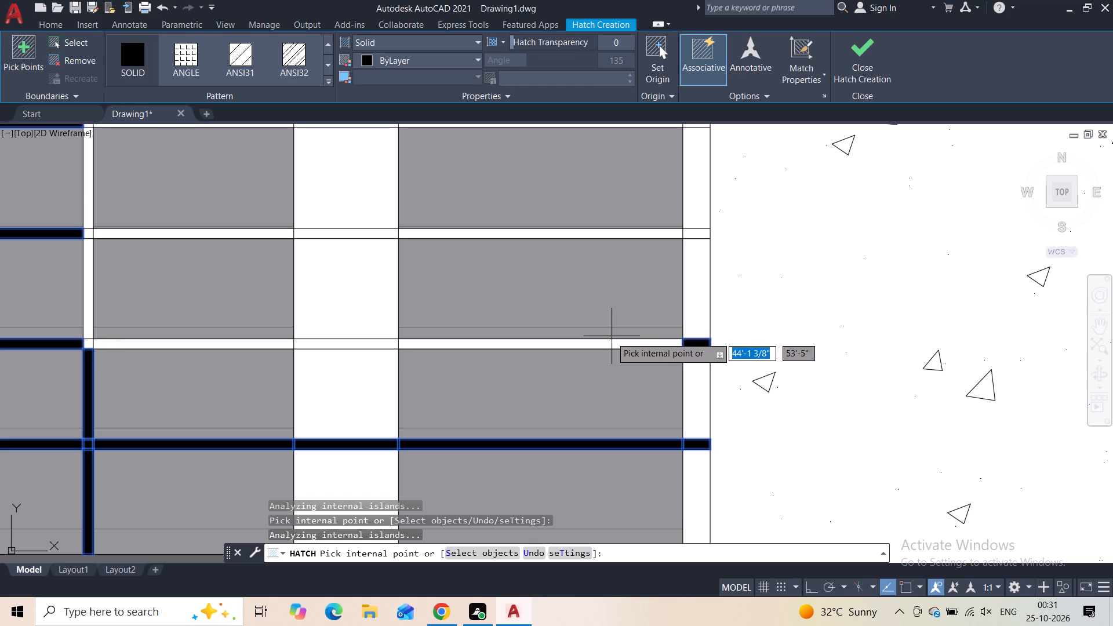
pyautogui.click(611, 341)
pyautogui.click(340, 341)
pyautogui.click(274, 343)
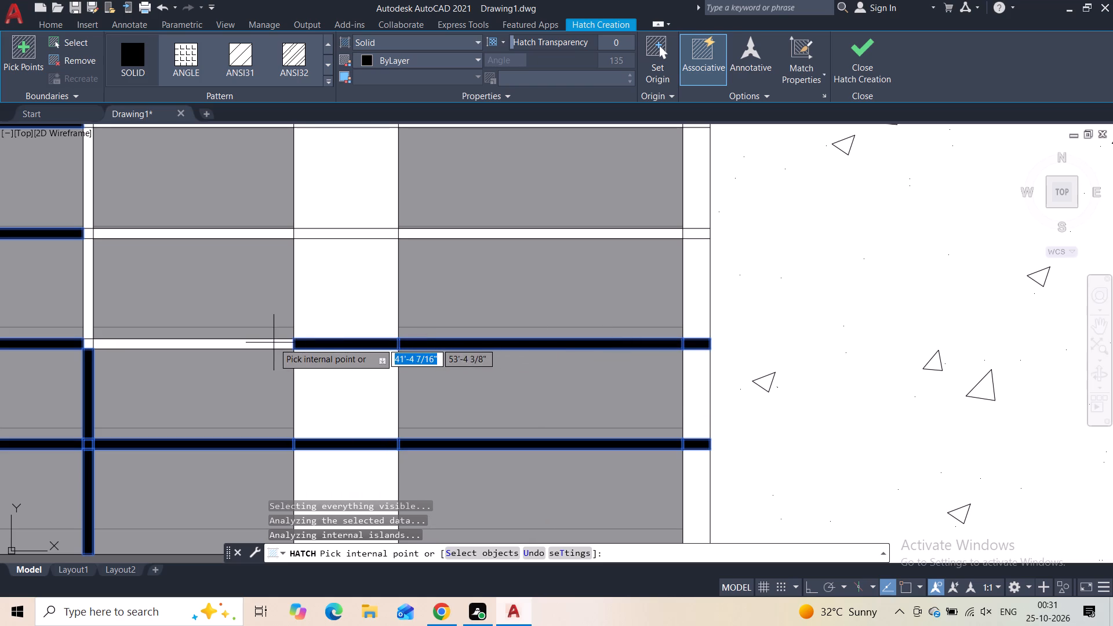
# Solid-fill the fifth rail just past the central upright, the upright above and below that rail, and its crossings with the fifth and sixth rails.
pyautogui.moveTo(238, 328); pyautogui.dragTo(354, 345, button='middle')
pyautogui.scroll(1, 224, 266)
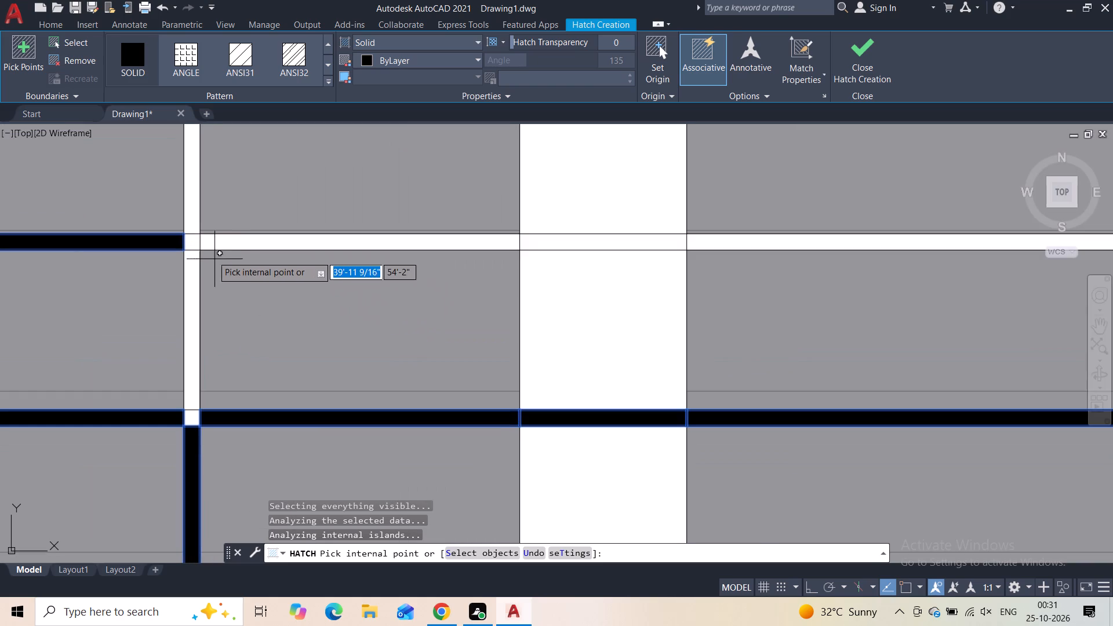
pyautogui.scroll(1, 212, 246)
pyautogui.click(212, 246)
pyautogui.click(186, 239)
pyautogui.click(177, 213)
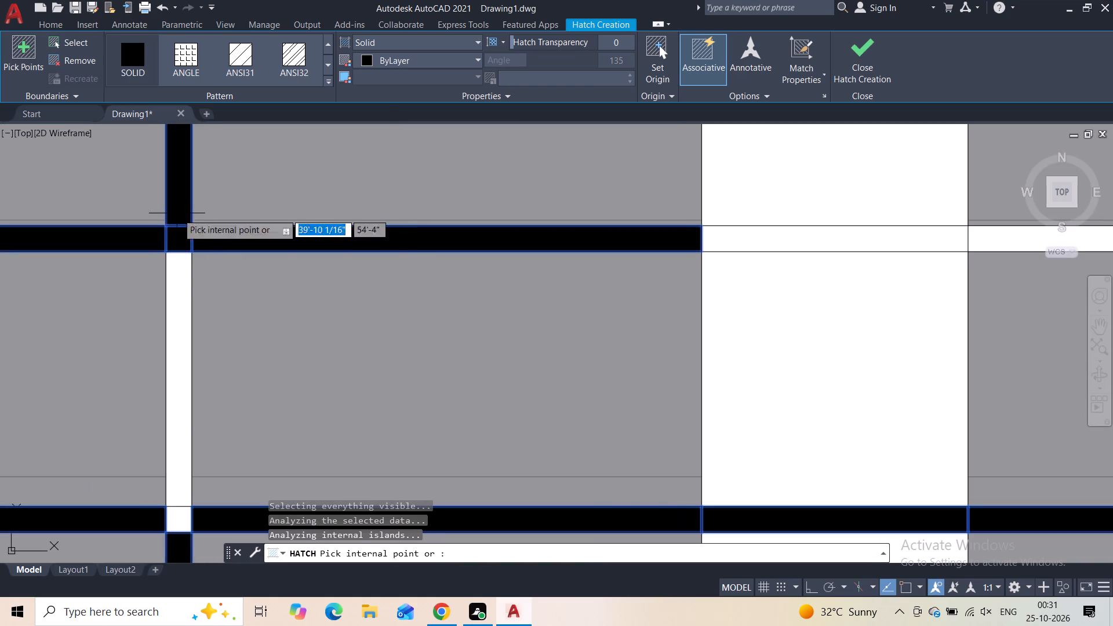
pyautogui.click(173, 275)
pyautogui.moveTo(464, 297); pyautogui.dragTo(442, 188, button='middle')
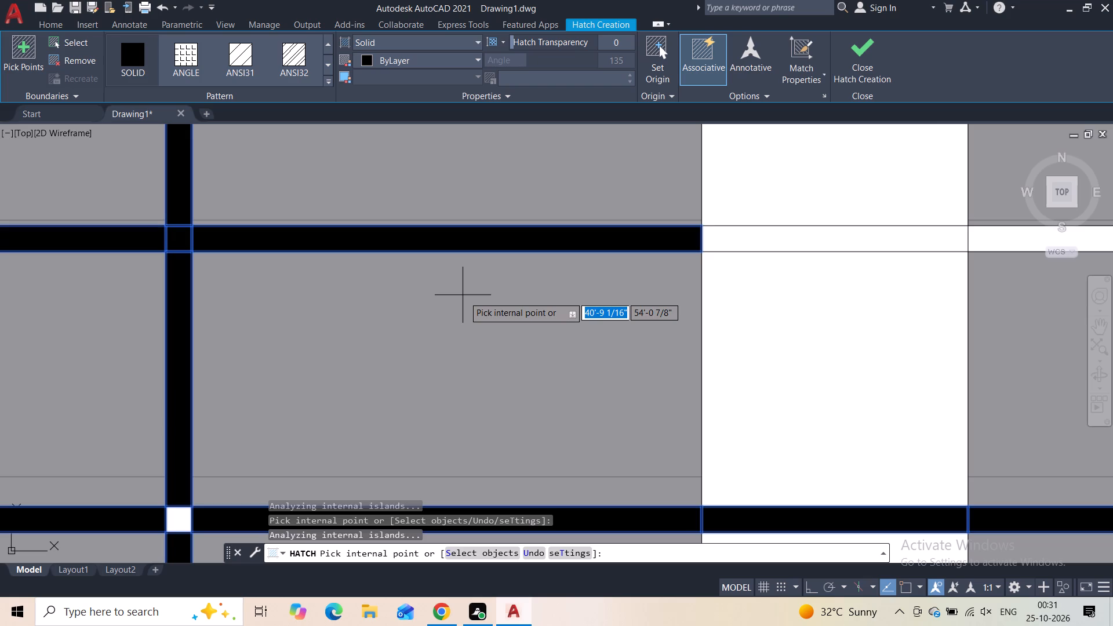
pyautogui.click(161, 412)
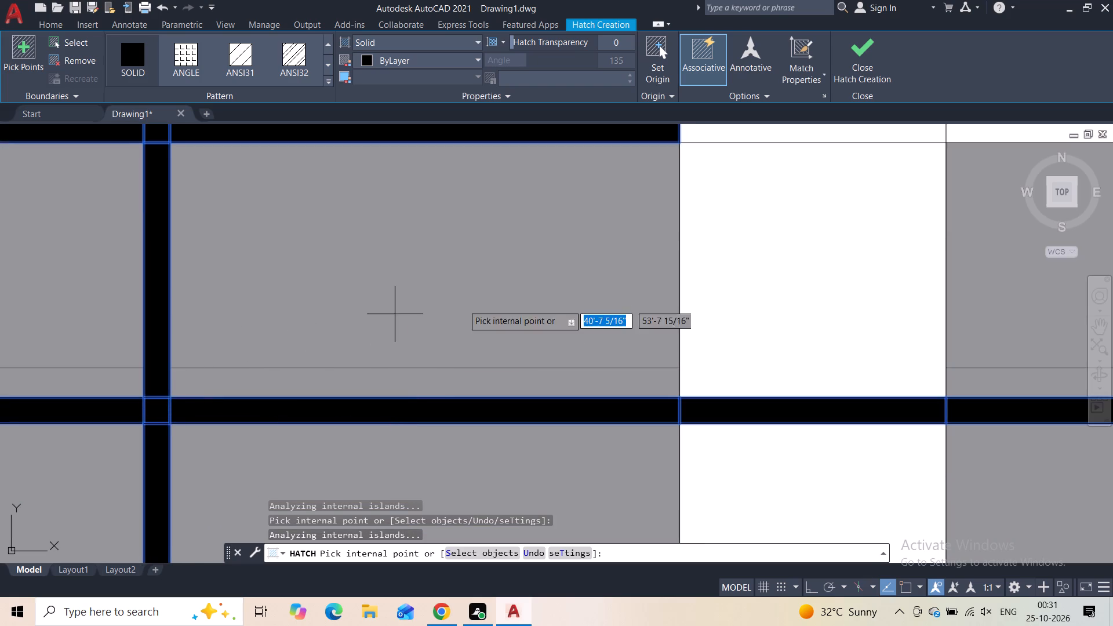
# Continue the fifth rail's solid fill across the second post to the right-hand concrete wall.
pyautogui.moveTo(463, 304); pyautogui.dragTo(186, 367, button='middle')
pyautogui.click(425, 196)
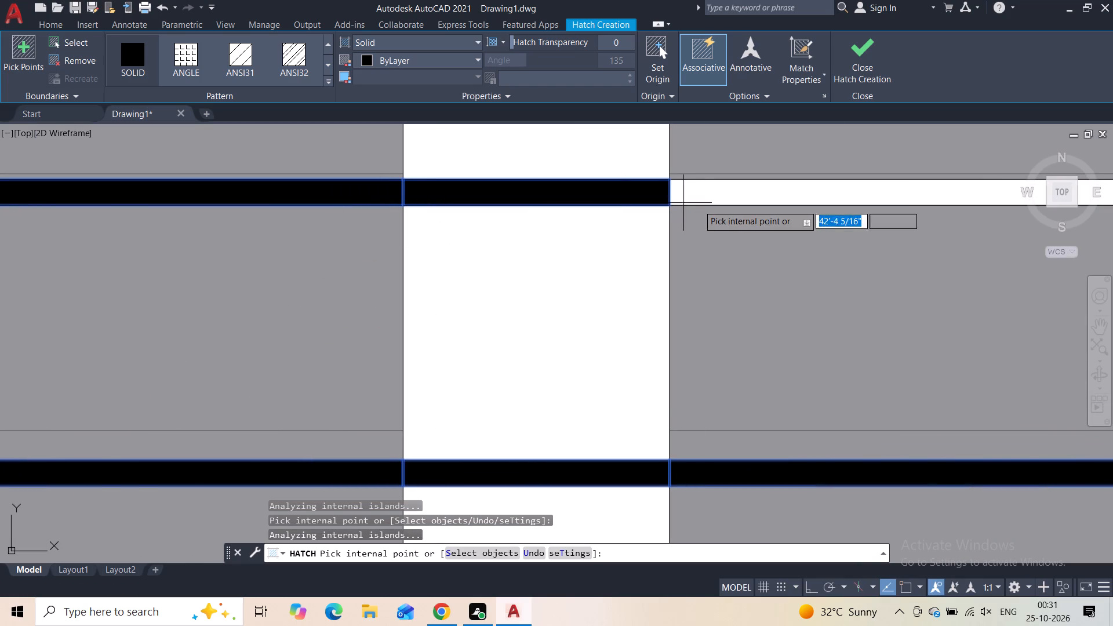
pyautogui.click(706, 197)
pyautogui.moveTo(731, 244); pyautogui.dragTo(296, 300, button='middle')
pyautogui.scroll(-1, 289, 288)
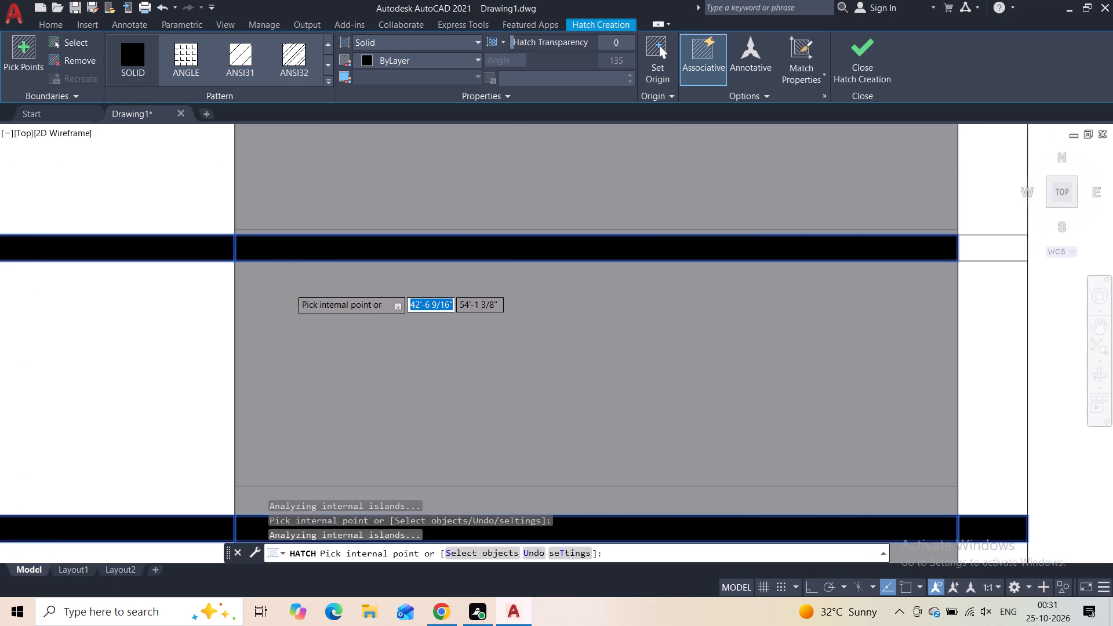
pyautogui.click(723, 264)
# Add the fourth rail's right half to the solid hatch, from the right-hand concrete wall back to the central upright.
pyautogui.moveTo(536, 202); pyautogui.dragTo(512, 377, button='middle')
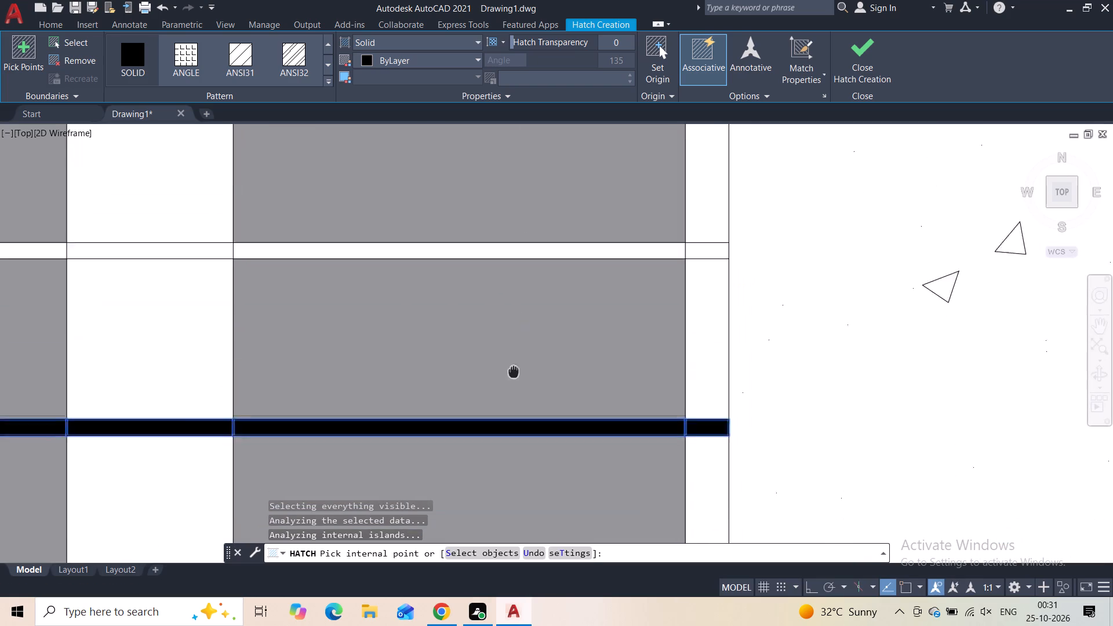
pyautogui.moveTo(512, 377); pyautogui.dragTo(512, 378, button='middle')
pyautogui.click(697, 264)
pyautogui.click(661, 265)
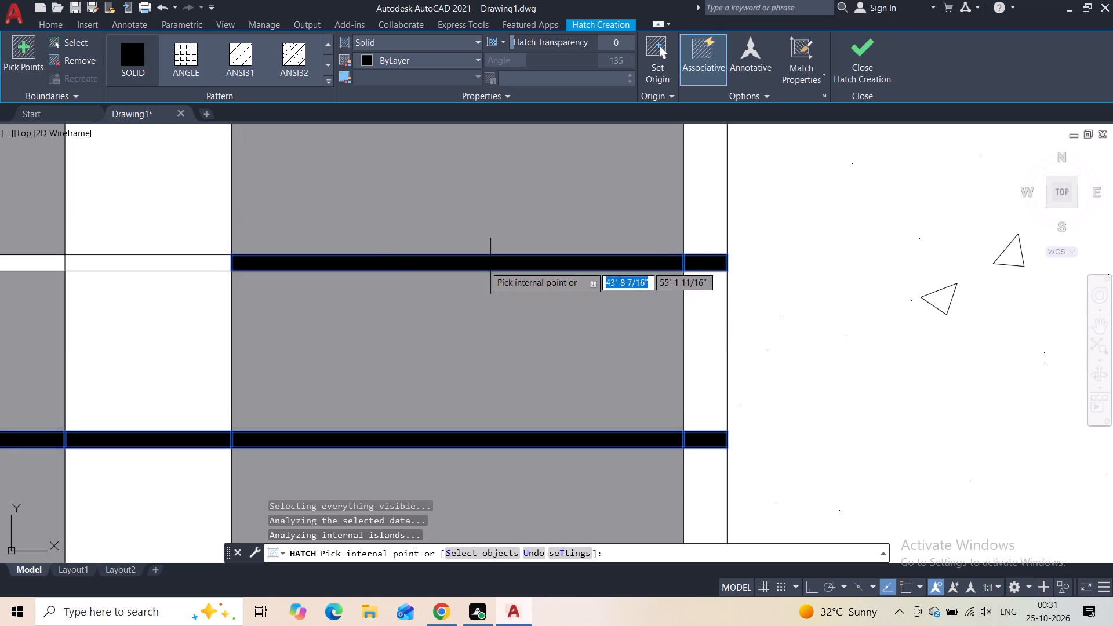
pyautogui.click(188, 260)
pyautogui.moveTo(227, 227); pyautogui.dragTo(271, 283, button='middle')
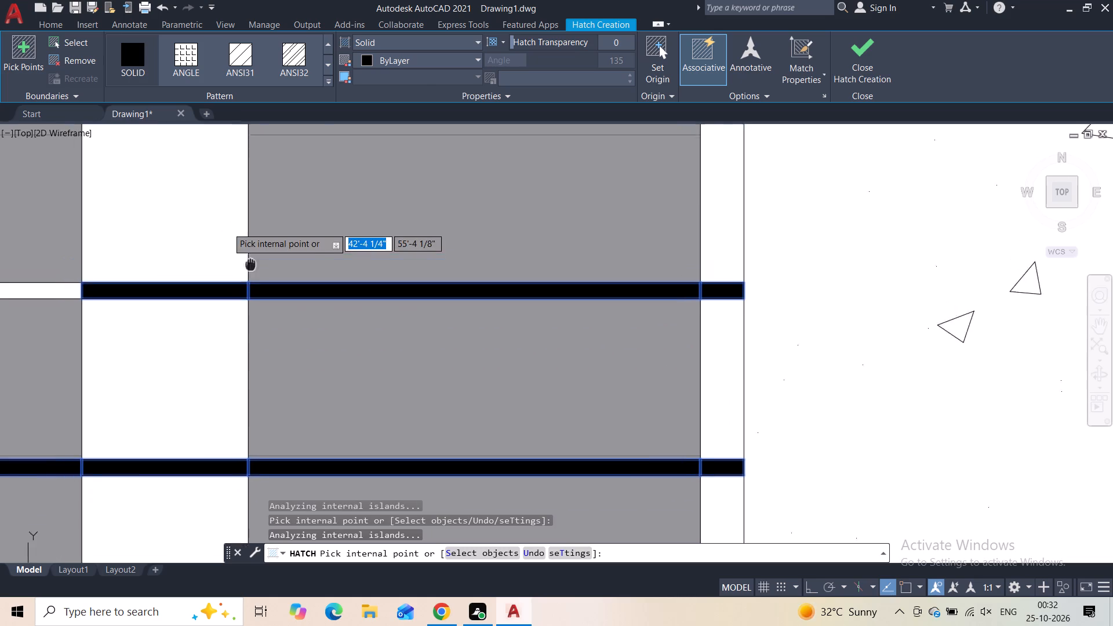
pyautogui.moveTo(271, 283); pyautogui.dragTo(323, 330, button='middle')
pyautogui.moveTo(259, 311); pyautogui.dragTo(612, 254, button='middle')
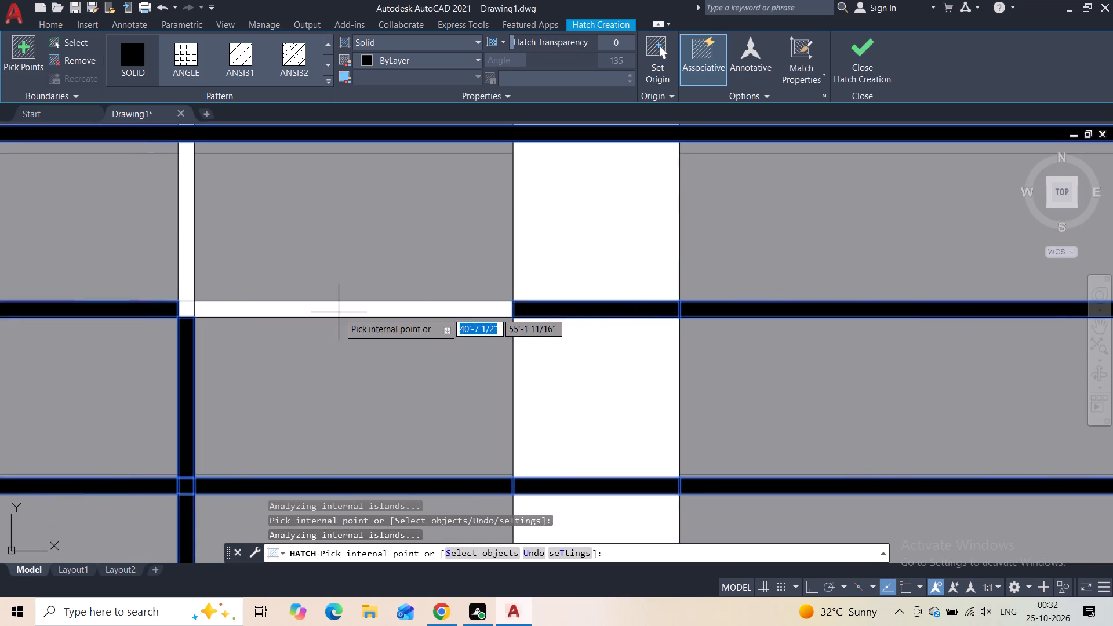
pyautogui.click(339, 307)
# Extend the central upright's solid fill from the fourth rail up to the second rail.
pyautogui.click(187, 283)
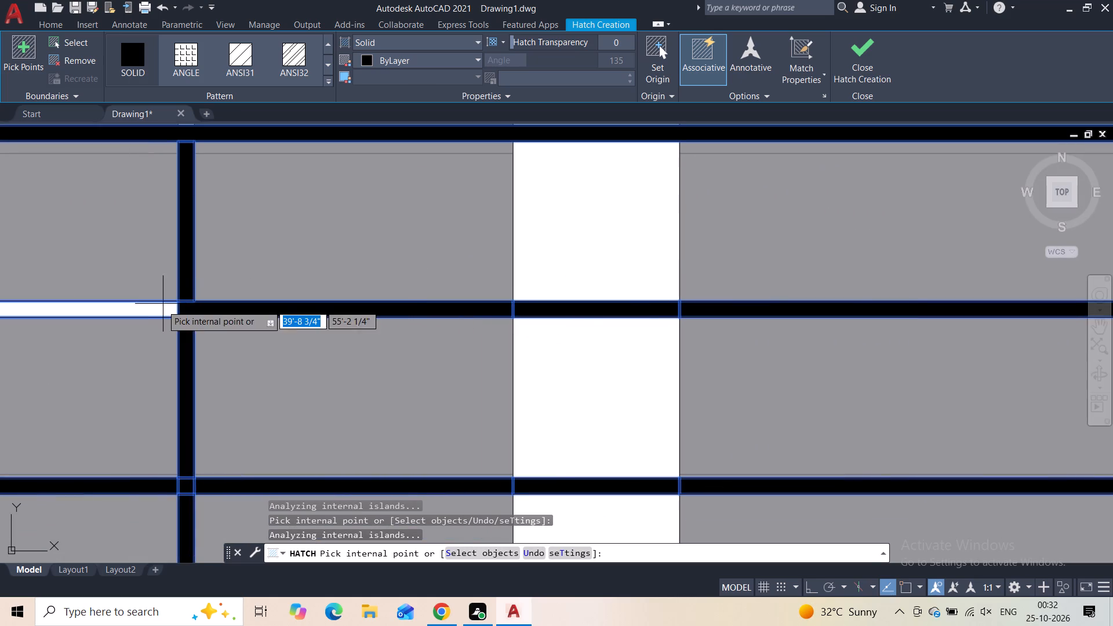
pyautogui.click(161, 306)
pyautogui.moveTo(228, 265); pyautogui.dragTo(265, 365, button='middle')
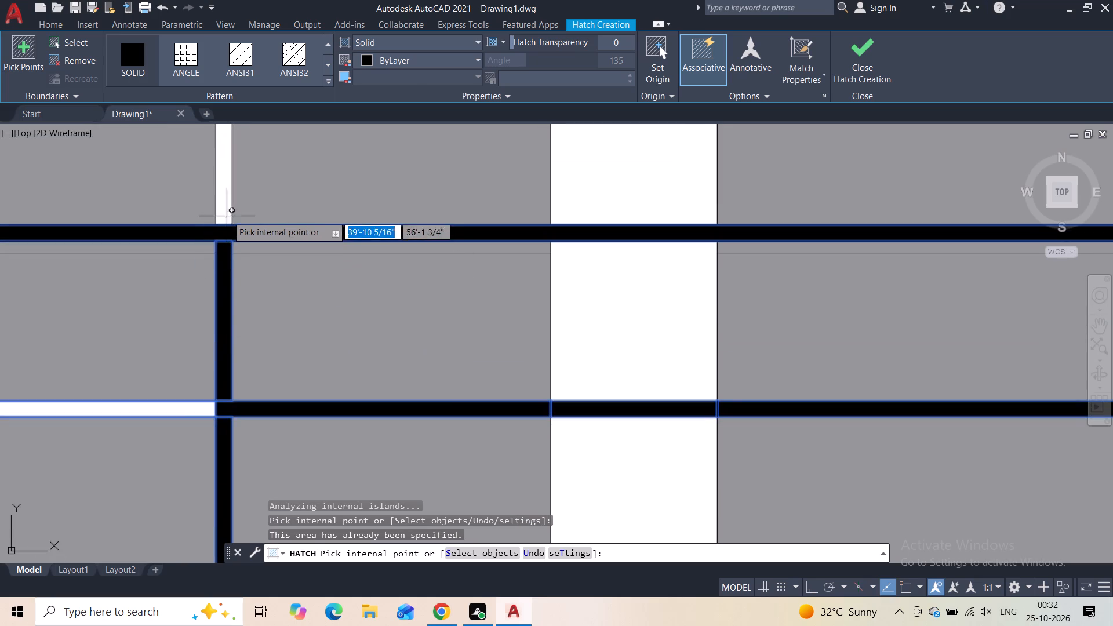
pyautogui.click(223, 212)
# Try to refill the fourth rail's left half, and finish the solid hatch.
pyautogui.moveTo(241, 314); pyautogui.dragTo(495, 209, button='middle')
pyautogui.click(320, 303)
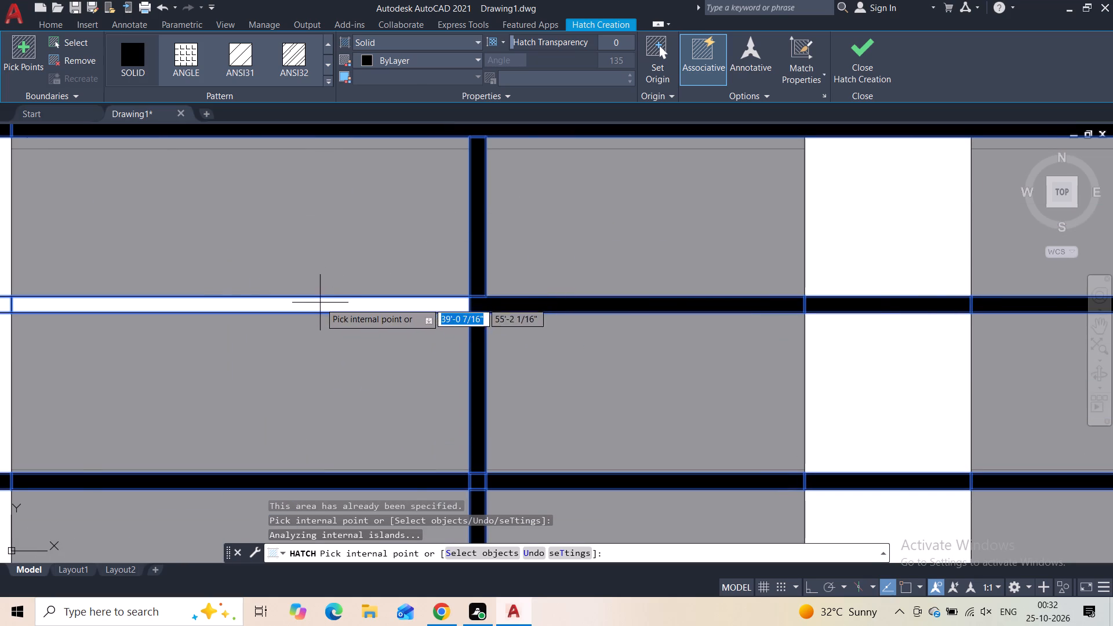
pyautogui.moveTo(296, 259); pyautogui.dragTo(685, 200, button='middle')
pyautogui.click(319, 247)
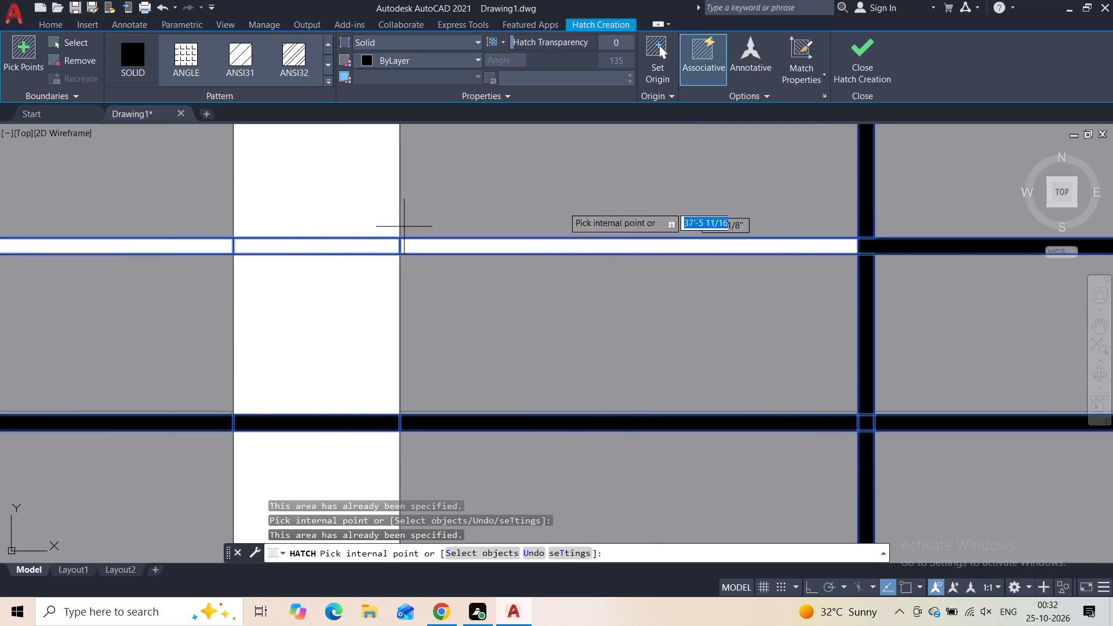
pyautogui.click(870, 64)
# Solid-fill the second rail across the second post, and the central upright from that rail up to the top rail.
pyautogui.scroll(-3, 794, 199)
pyautogui.moveTo(783, 208); pyautogui.dragTo(650, 268, button='middle')
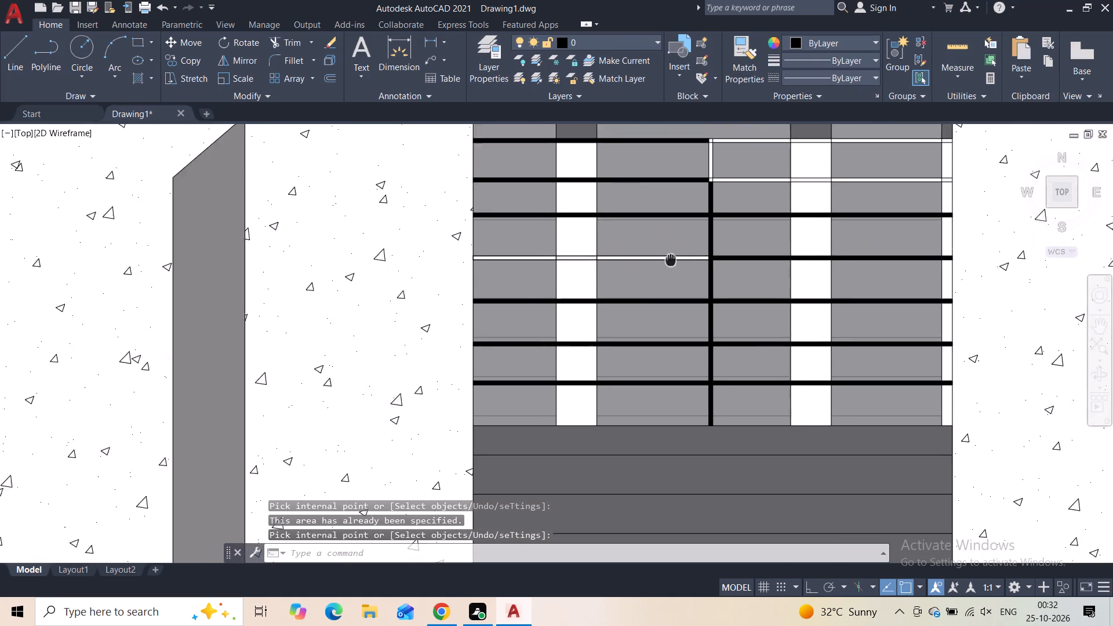
pyautogui.moveTo(650, 268); pyautogui.dragTo(510, 325, button='middle')
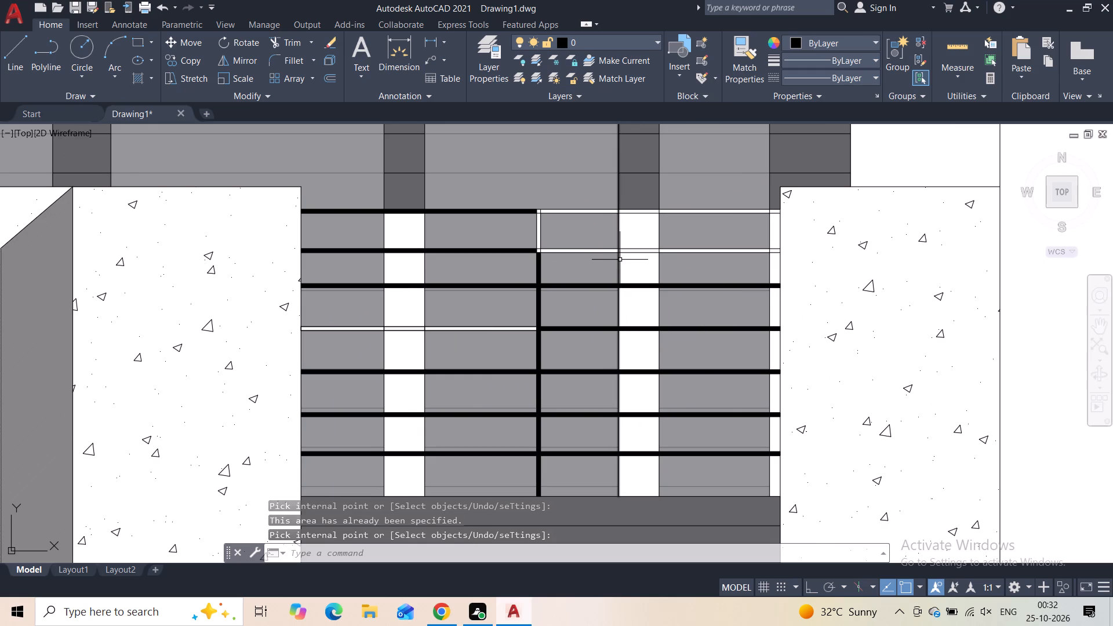
pyautogui.press('h')
pyautogui.click(633, 292)
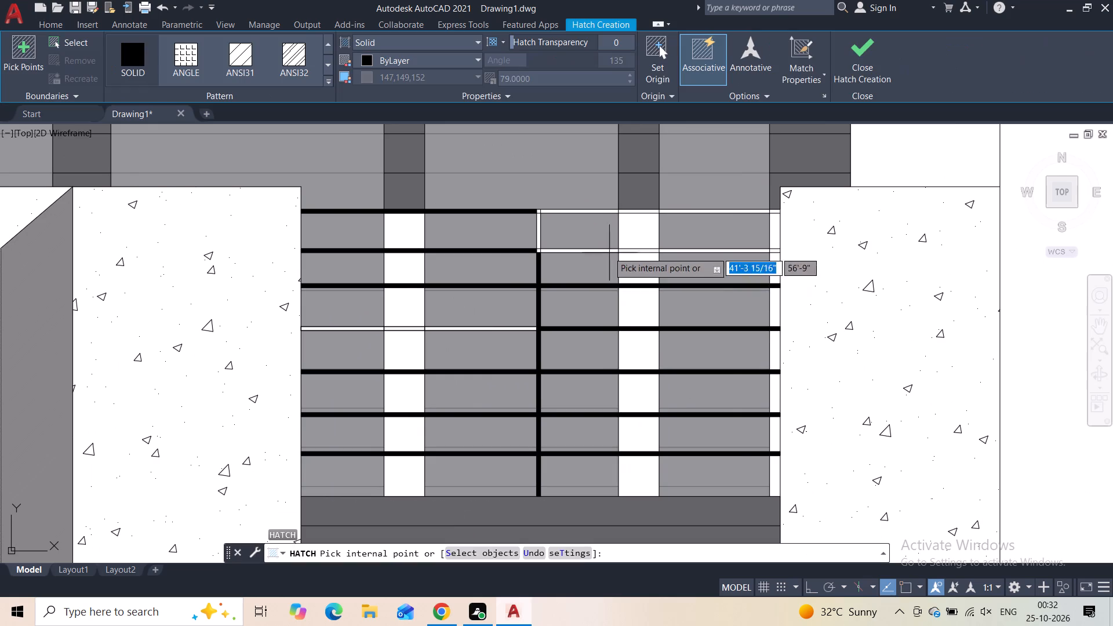
pyautogui.scroll(3, 604, 243)
pyautogui.click(550, 273)
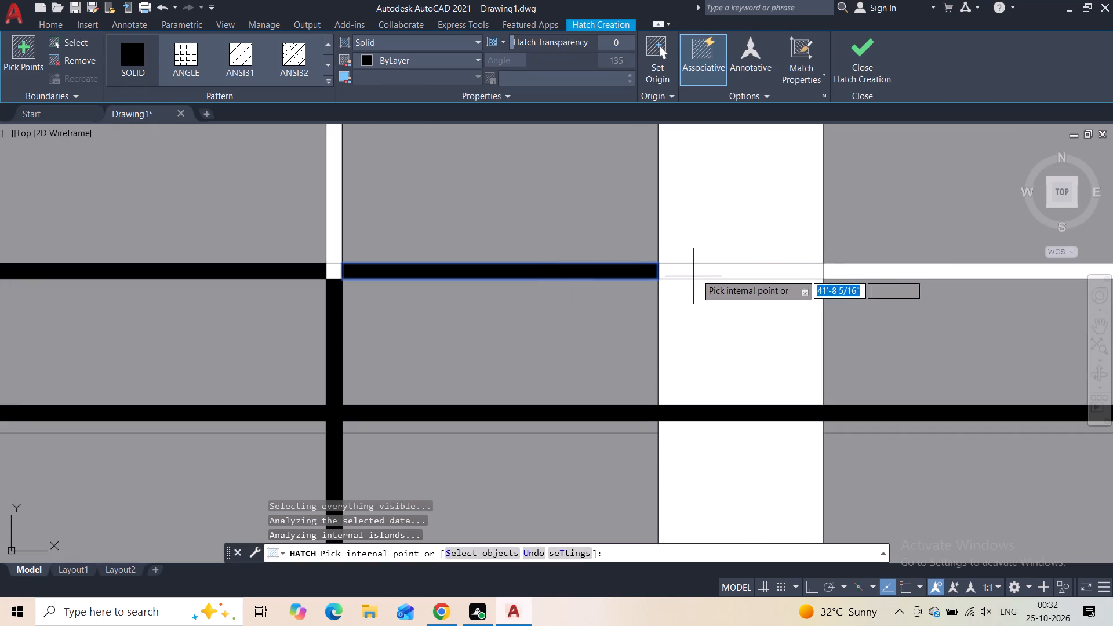
pyautogui.click(700, 268)
pyautogui.click(841, 271)
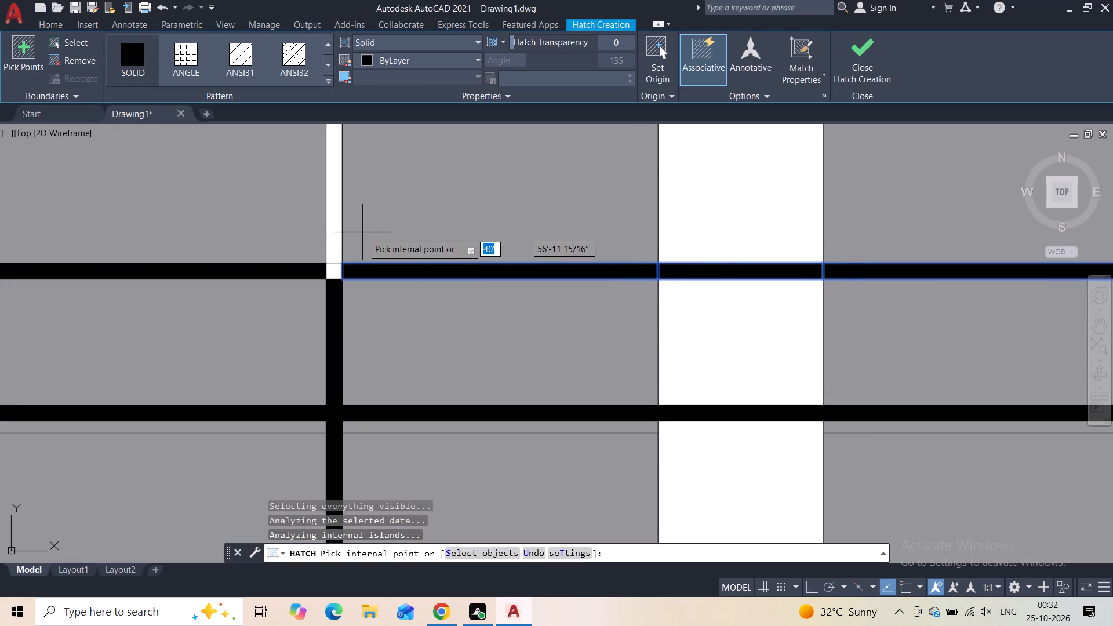
pyautogui.click(333, 233)
pyautogui.click(334, 268)
# Add the fourth rail's left half to the solid hatch, from the central upright to the left-hand concrete wall.
pyautogui.moveTo(343, 312); pyautogui.dragTo(574, 210, button='middle')
pyautogui.scroll(-1, 496, 323)
pyautogui.moveTo(442, 392); pyautogui.dragTo(577, 271, button='middle')
pyautogui.click(504, 305)
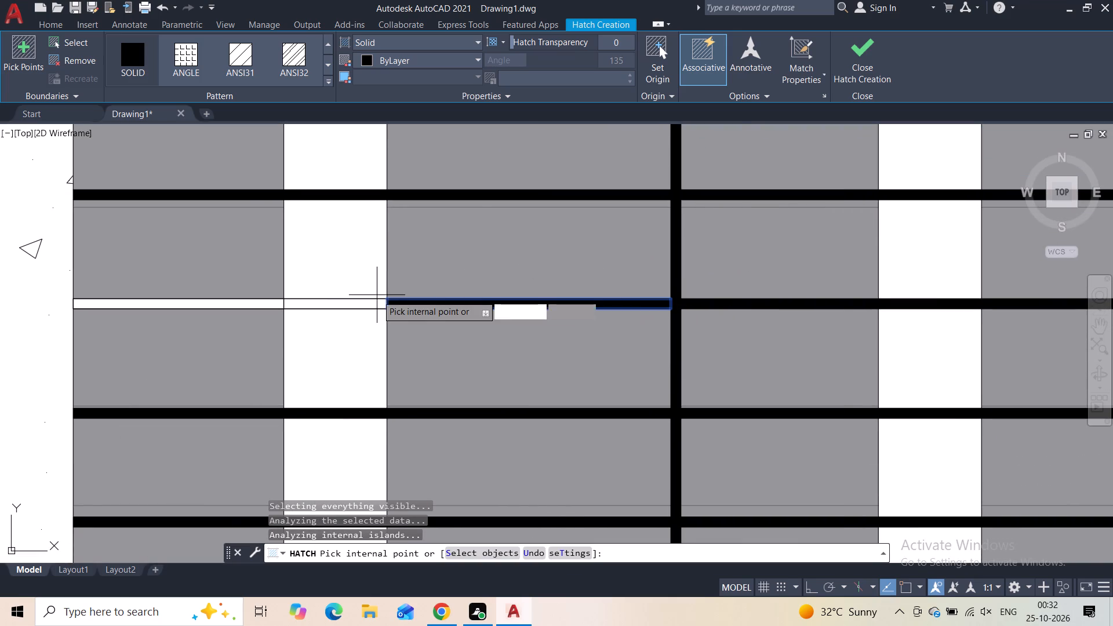
pyautogui.click(351, 304)
pyautogui.click(265, 304)
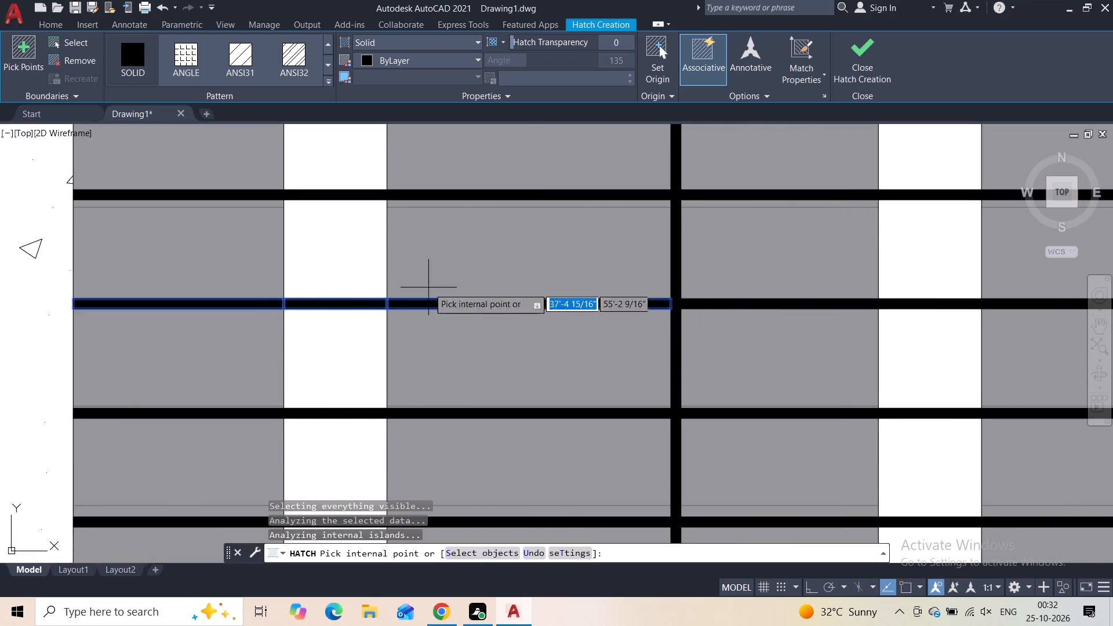
# Fill the top rail's right half and the second rail's end piece up to the right-hand concrete wall, completing the solid hatch.
pyautogui.scroll(-2, 512, 263)
pyautogui.moveTo(608, 236); pyautogui.dragTo(491, 354, button='middle')
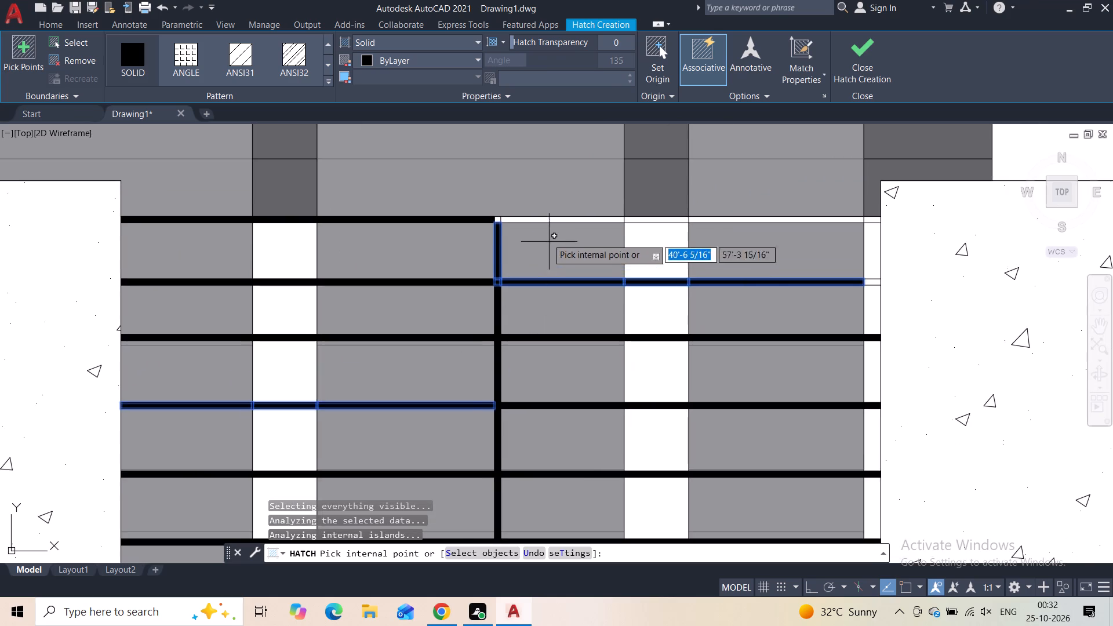
pyautogui.scroll(2, 538, 223)
pyautogui.click(430, 217)
pyautogui.click(453, 219)
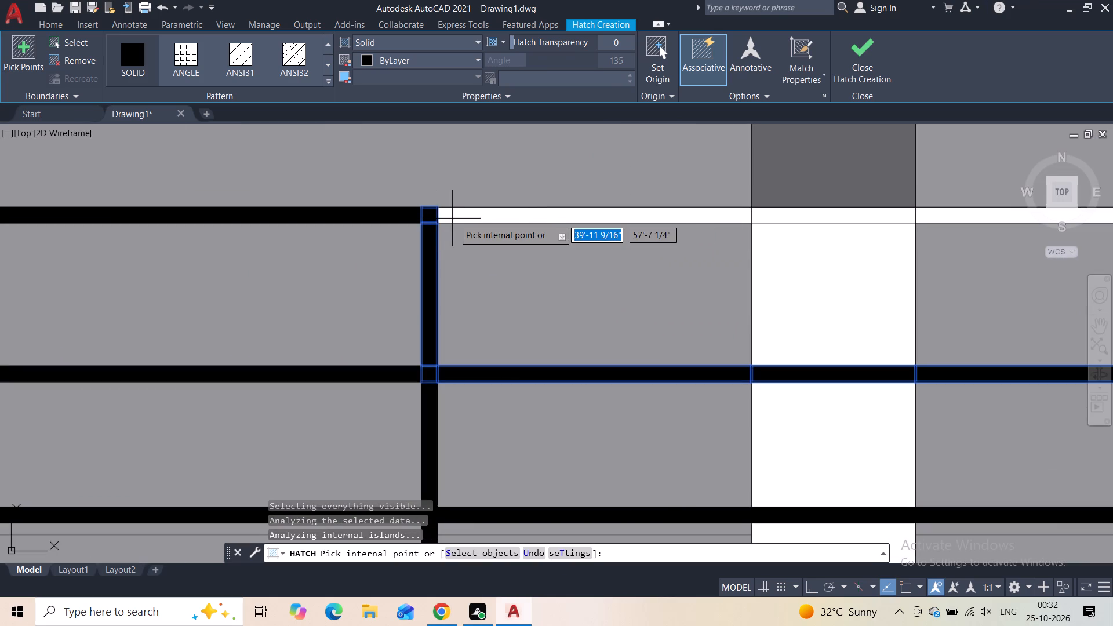
pyautogui.moveTo(566, 263); pyautogui.dragTo(373, 271, button='middle')
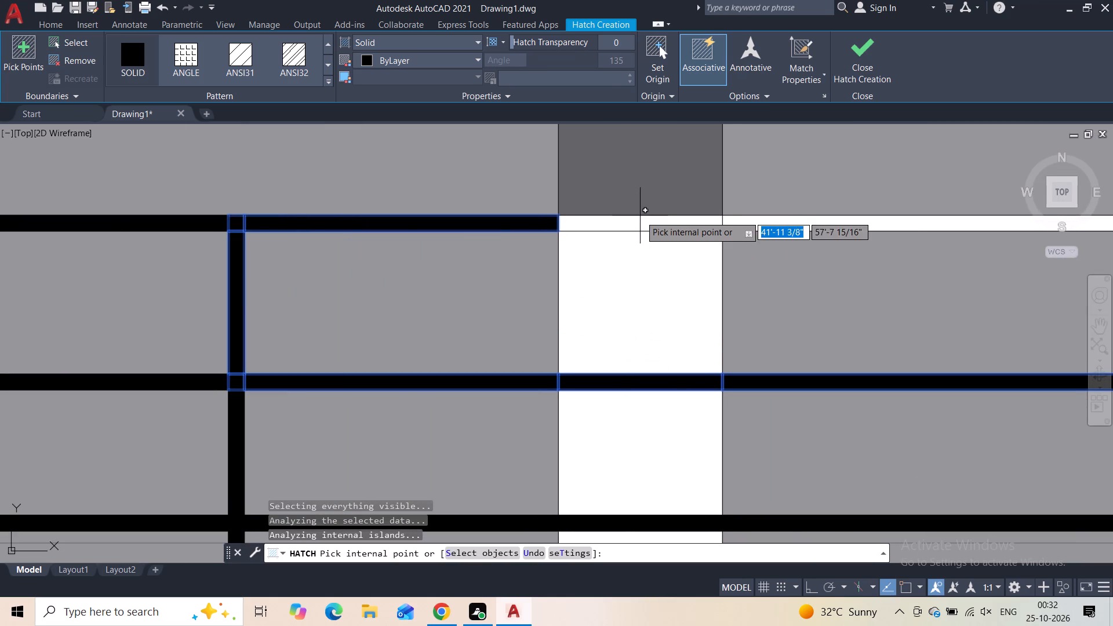
pyautogui.click(638, 224)
pyautogui.click(741, 226)
pyautogui.moveTo(742, 228); pyautogui.dragTo(537, 257, button='middle')
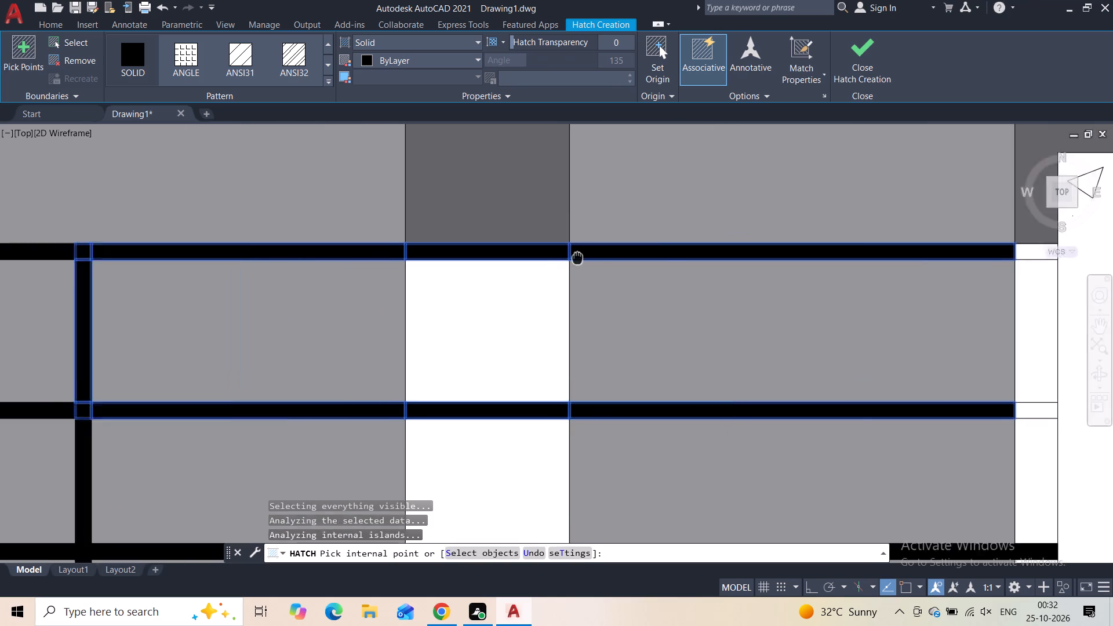
pyautogui.moveTo(537, 257); pyautogui.dragTo(447, 257, button='middle')
pyautogui.click(884, 252)
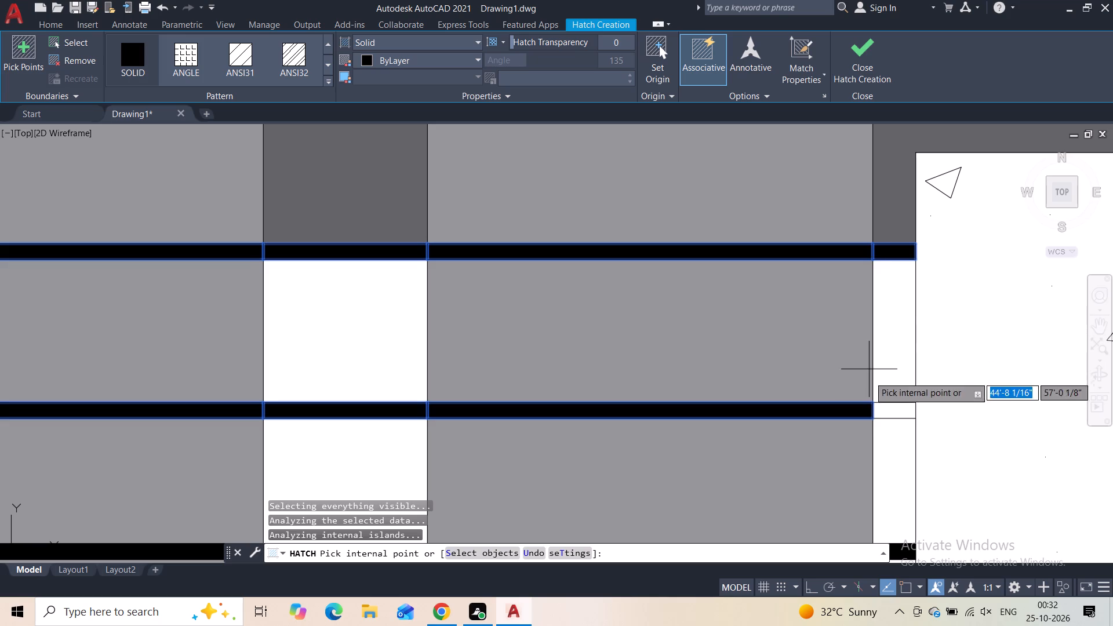
pyautogui.click(884, 411)
pyautogui.moveTo(779, 387); pyautogui.dragTo(753, 279, button='middle')
pyautogui.click(851, 56)
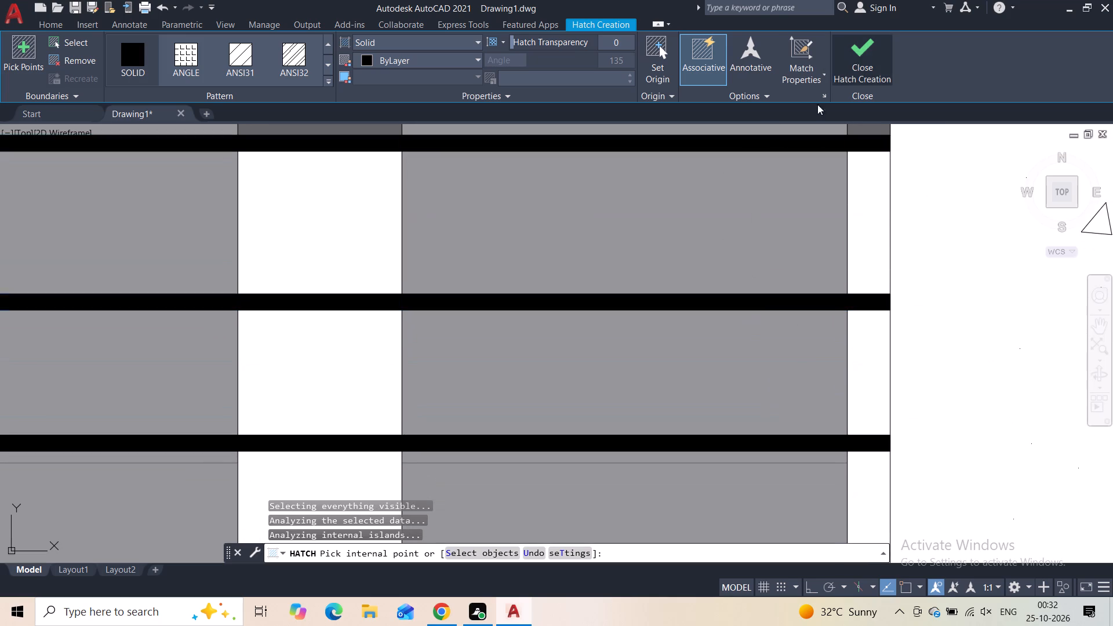
# Hatch the first post's top four cells between the rails with ANSI31, using hatch colour 99,100,102 and background 0,0,0.
pyautogui.scroll(-4, 726, 228)
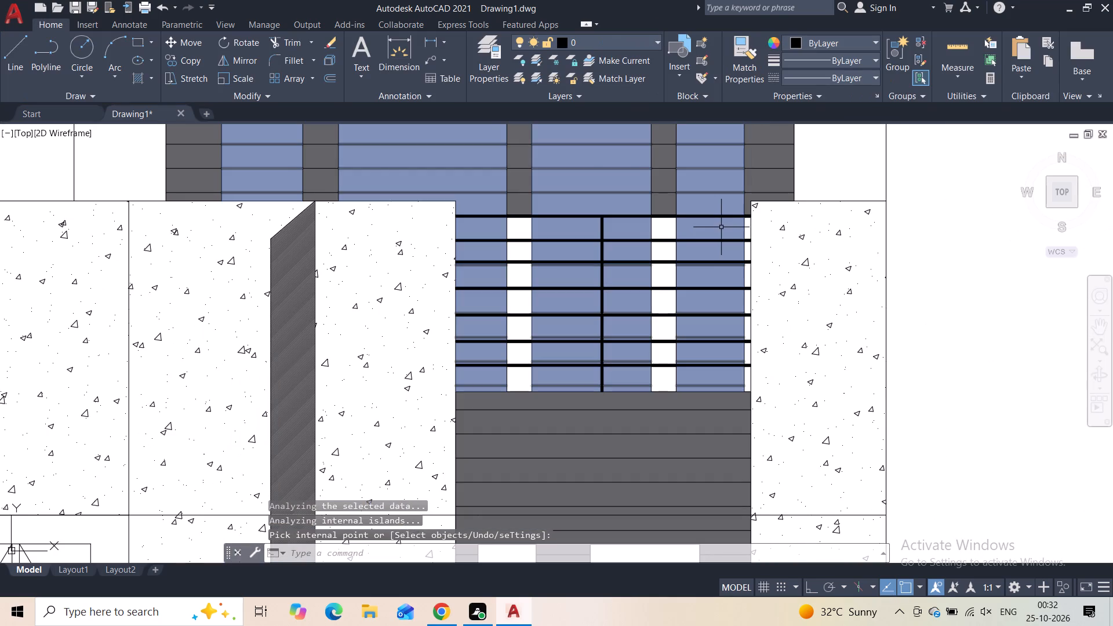
pyautogui.press('h')
pyautogui.click(759, 262)
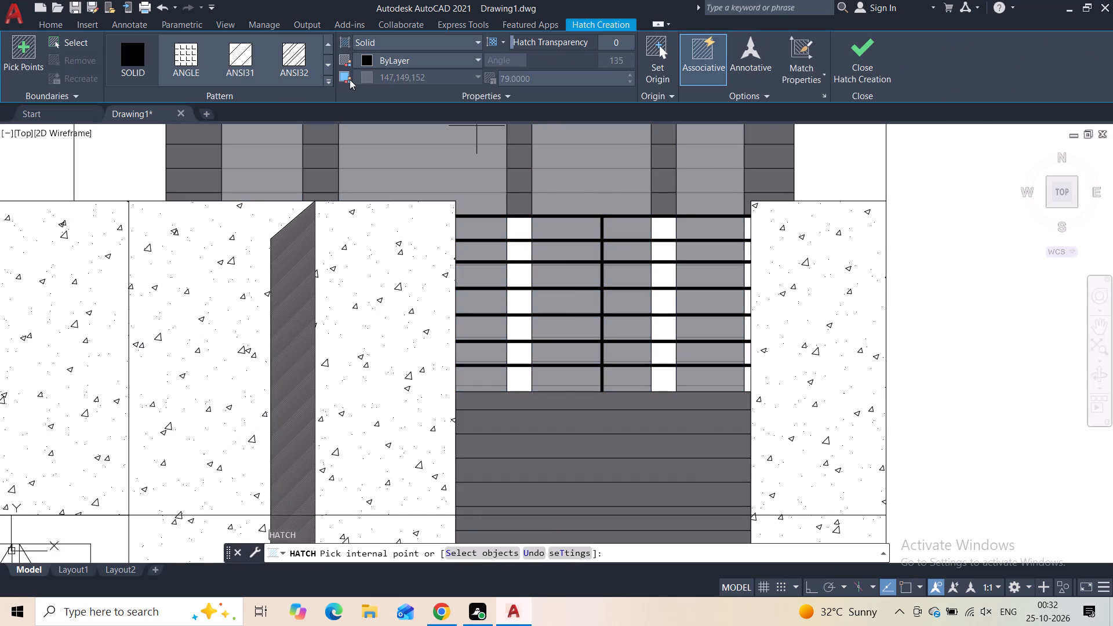
pyautogui.click(251, 64)
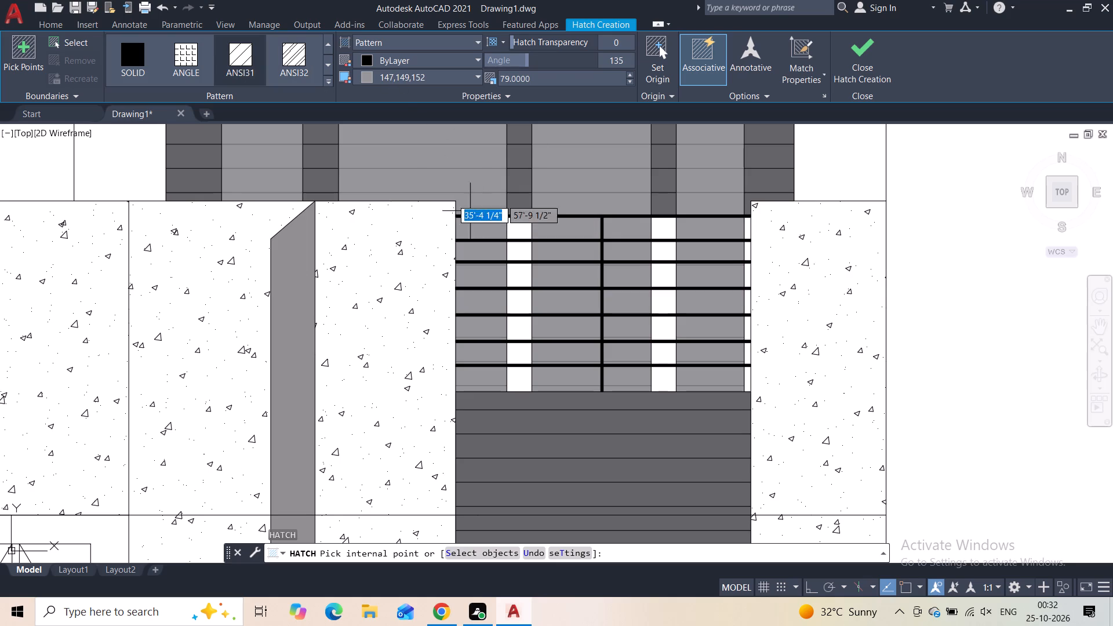
pyautogui.click(517, 232)
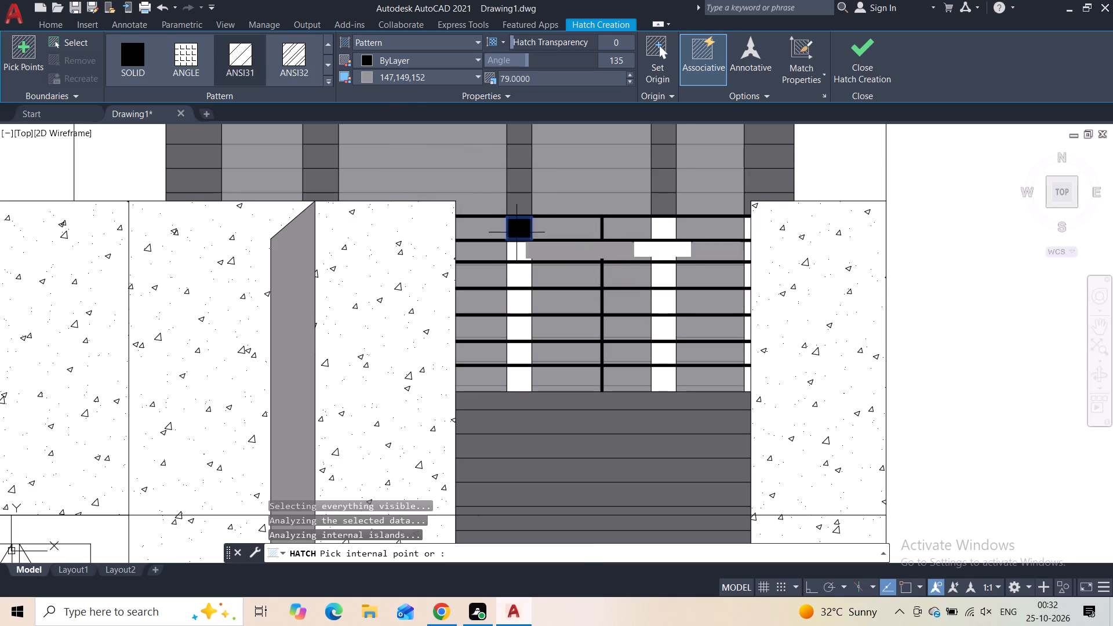
pyautogui.click(438, 66)
pyautogui.click(363, 133)
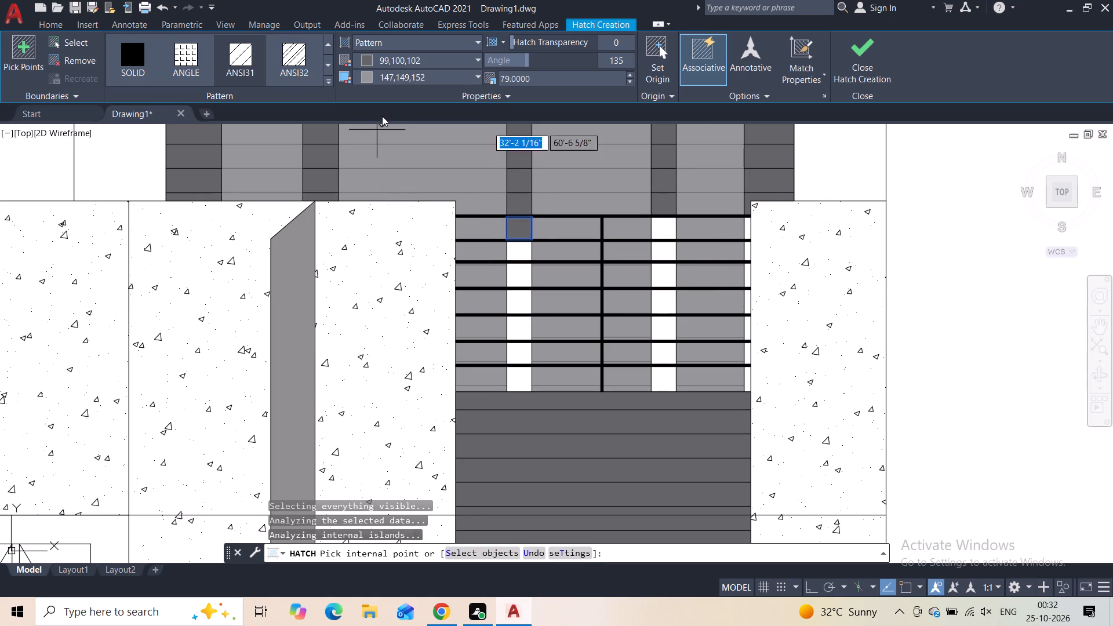
pyautogui.click(400, 81)
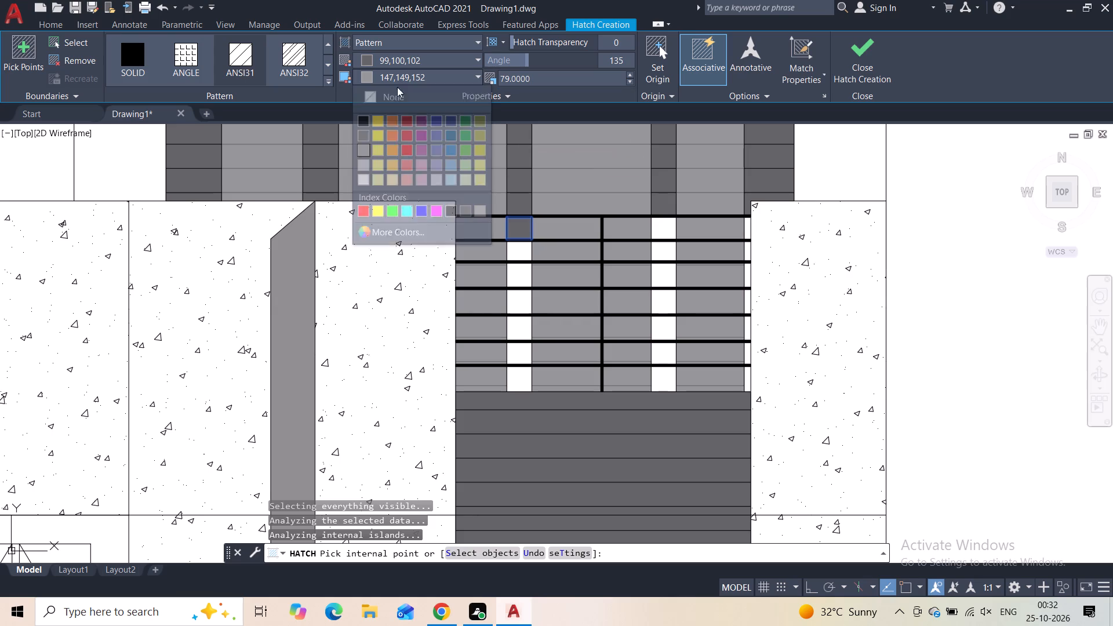
pyautogui.click(362, 117)
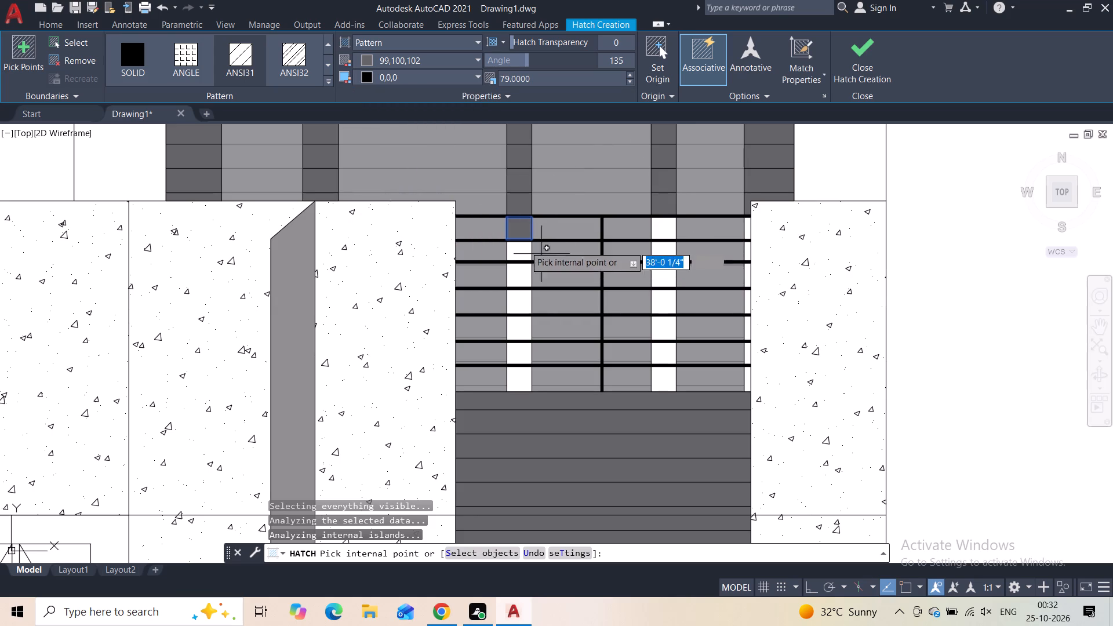
pyautogui.click(512, 250)
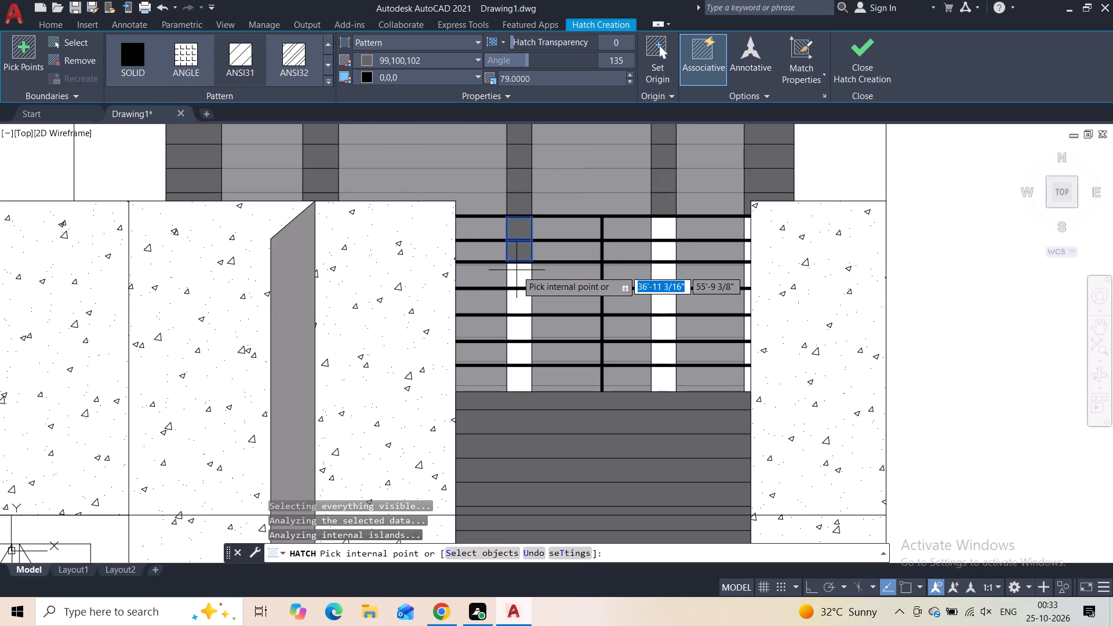
pyautogui.click(517, 271)
pyautogui.click(519, 301)
# Set the post hatch's background colour to 99,100,102 and its line colour to ByLayer.
pyautogui.scroll(2, 524, 235)
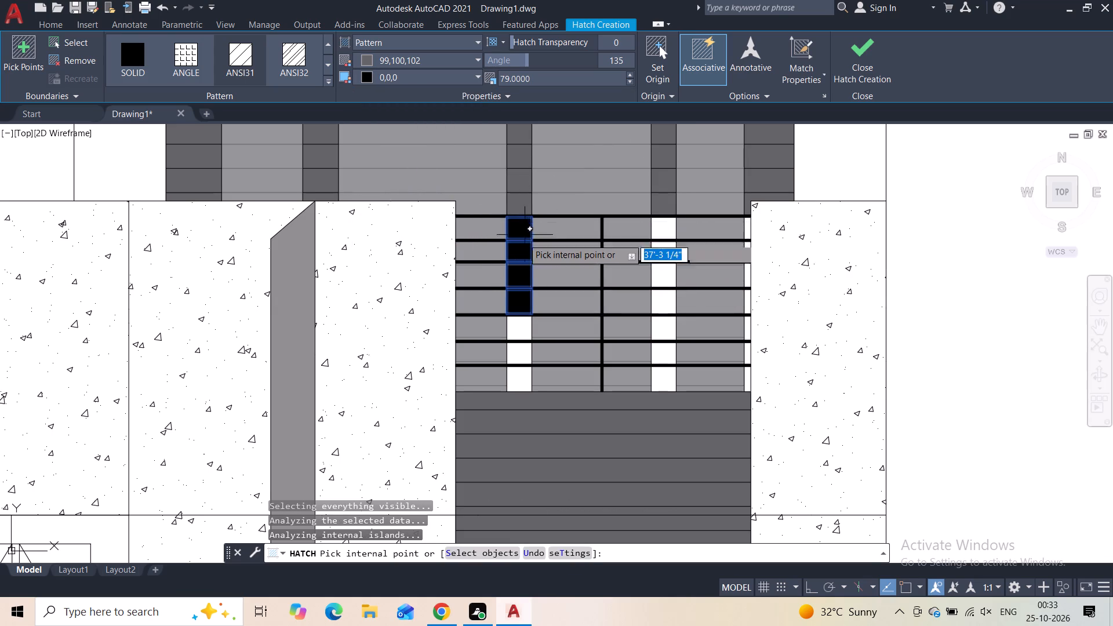
pyautogui.scroll(2, 523, 238)
pyautogui.scroll(-2, 523, 238)
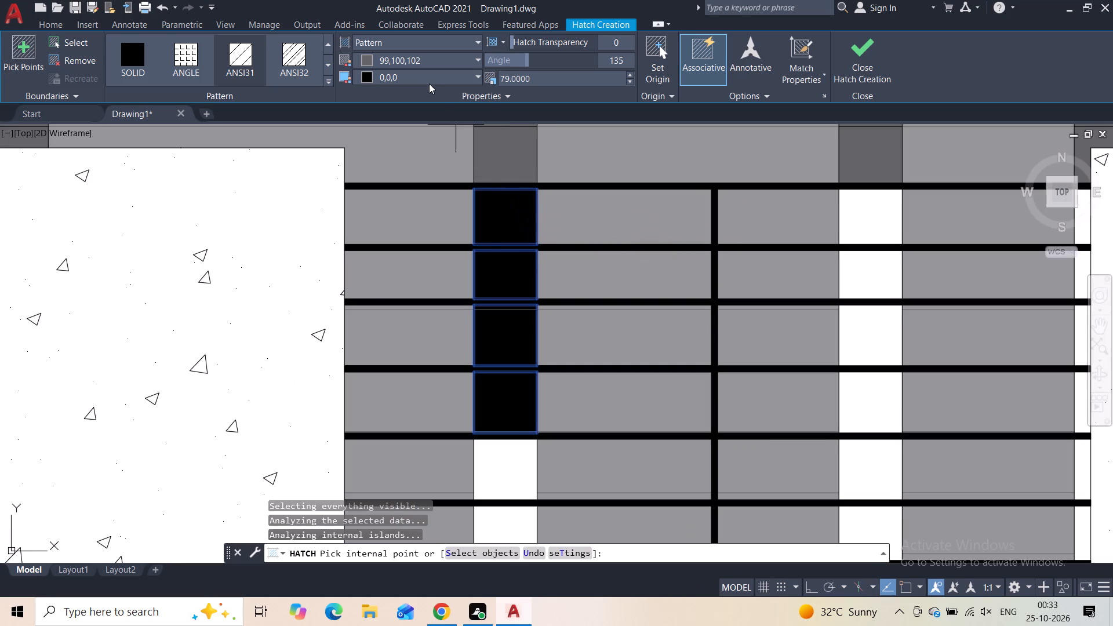
pyautogui.click(427, 78)
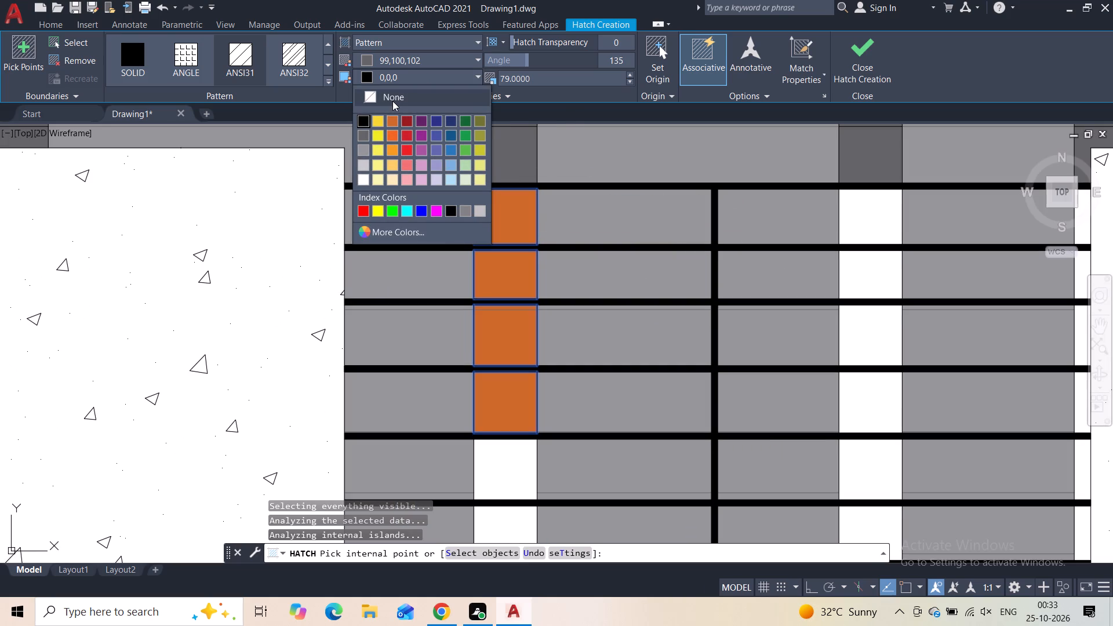
pyautogui.click(361, 135)
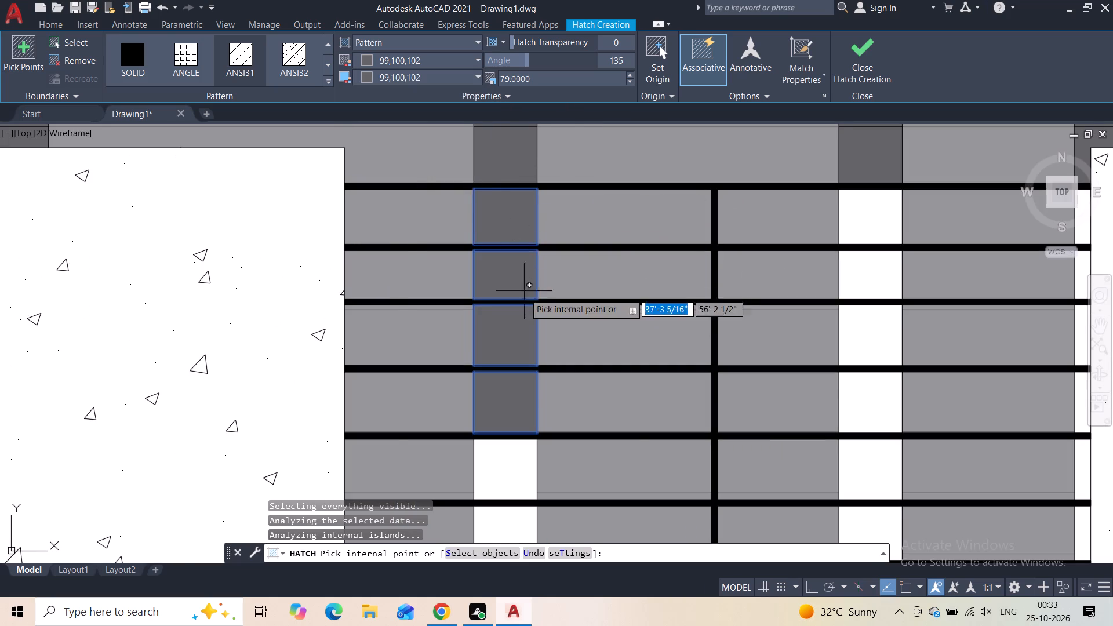
pyautogui.scroll(-2, 515, 305)
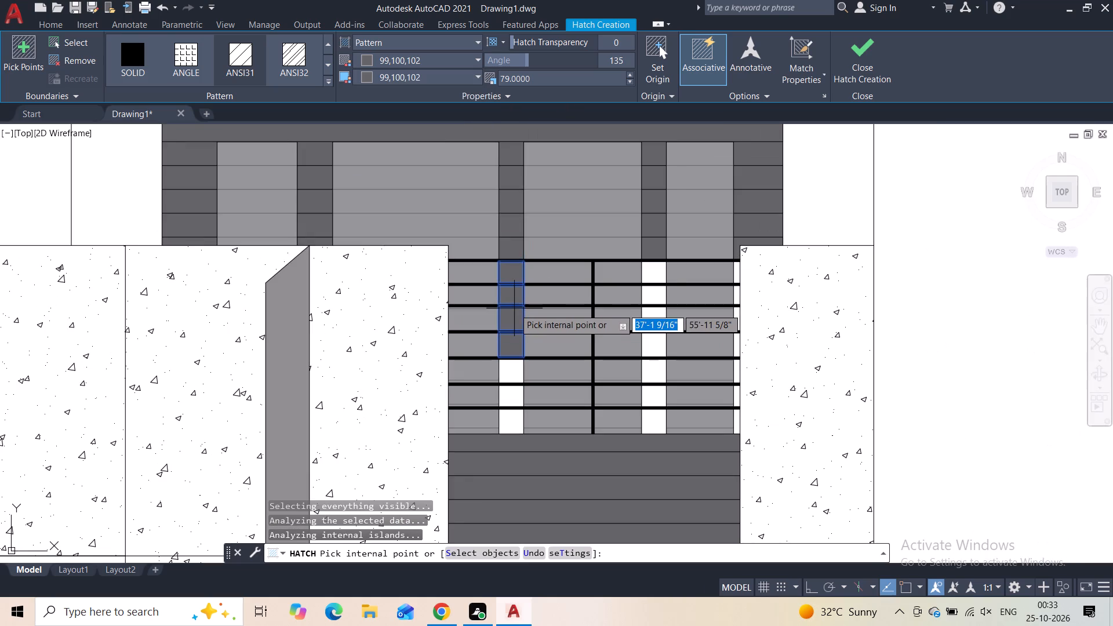
pyautogui.click(403, 61)
pyautogui.click(374, 79)
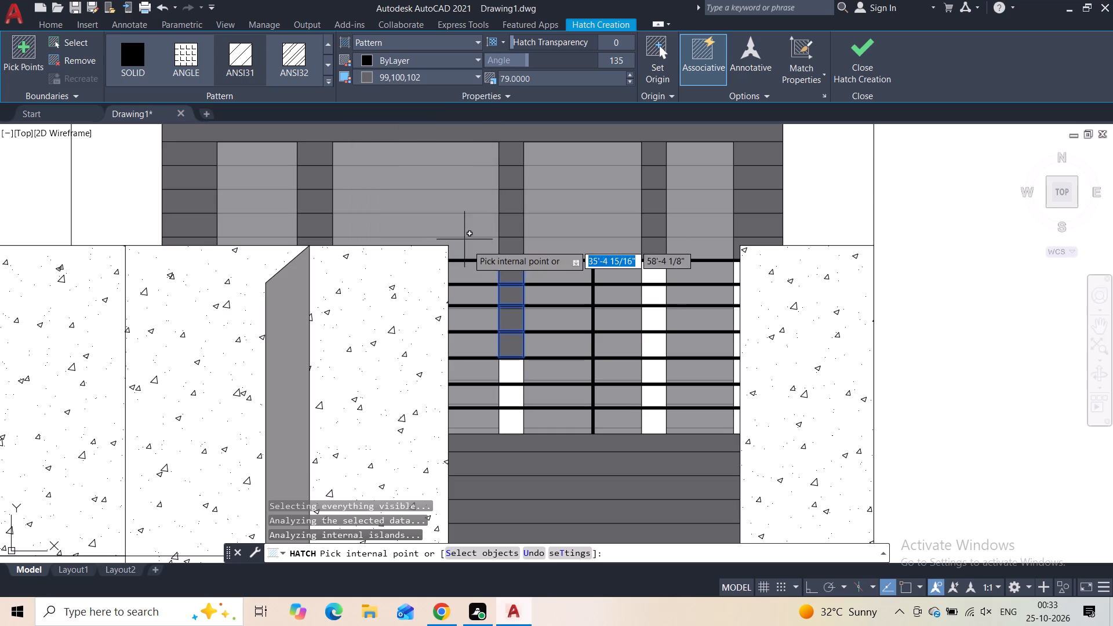
# Extend the ANSI31 hatch down the first post's remaining cells to the base of the railing.
pyautogui.moveTo(530, 353); pyautogui.dragTo(511, 279, button='middle')
pyautogui.click(490, 200)
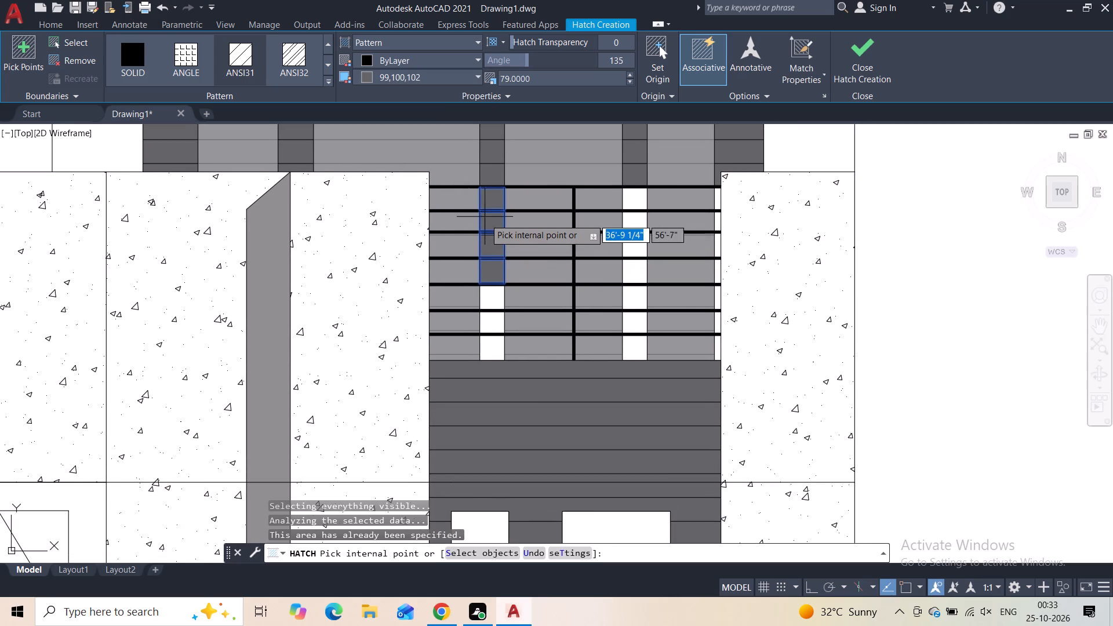
pyautogui.click(484, 222)
pyautogui.click(489, 246)
pyautogui.click(489, 272)
pyautogui.click(491, 297)
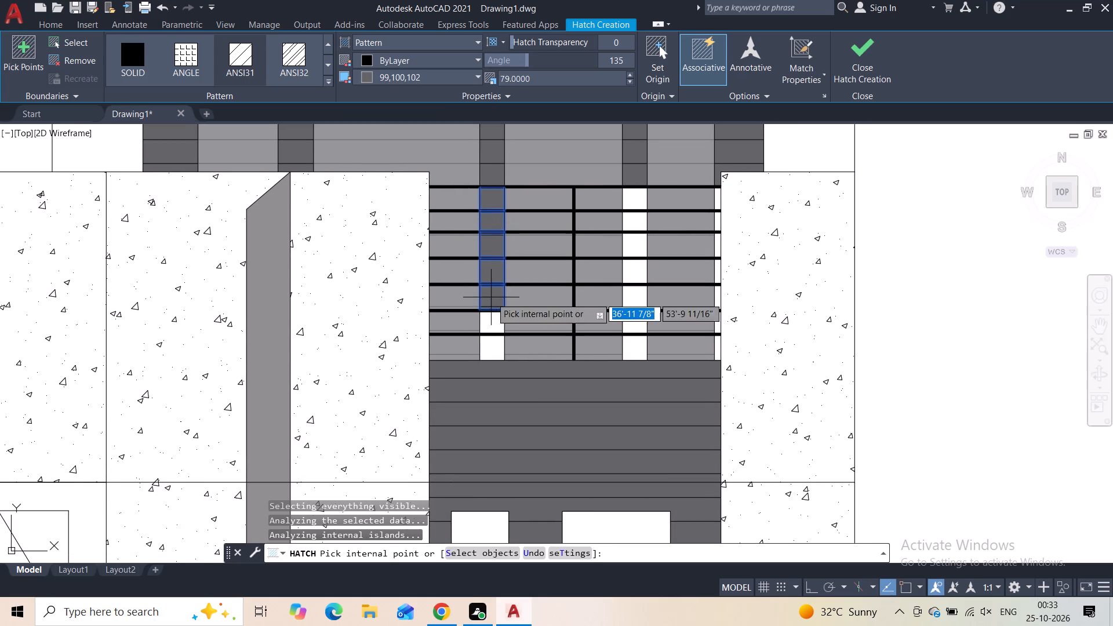
pyautogui.click(491, 316)
pyautogui.click(495, 344)
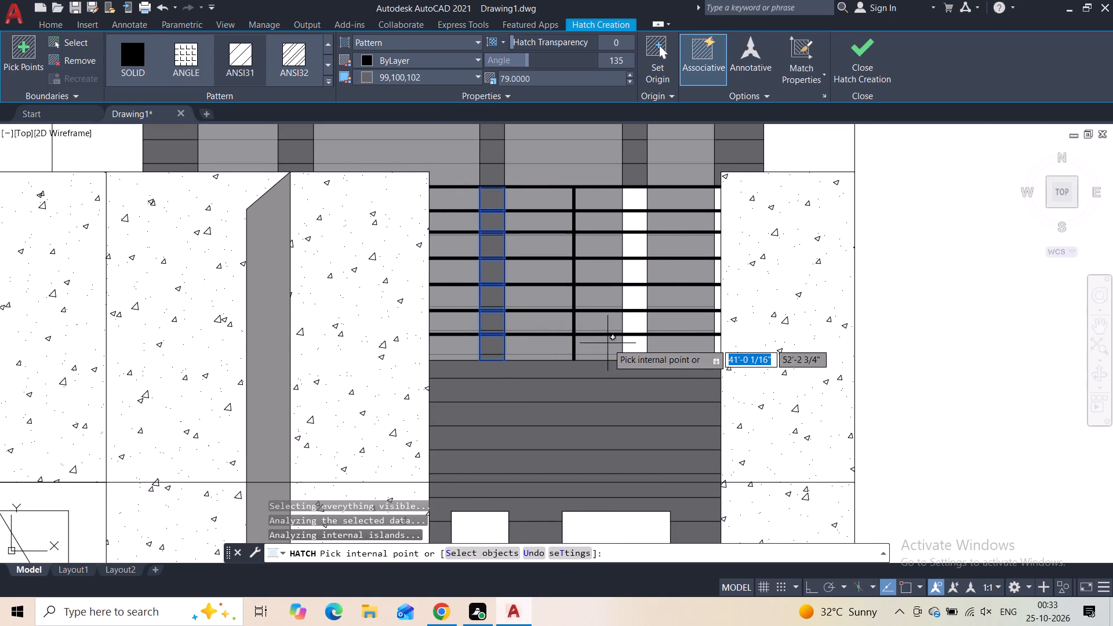
# Add all the second post's cells between the rails to the same hatch, from base to top rail, and finish it.
pyautogui.scroll(1, 612, 346)
pyautogui.click(645, 349)
pyautogui.click(635, 310)
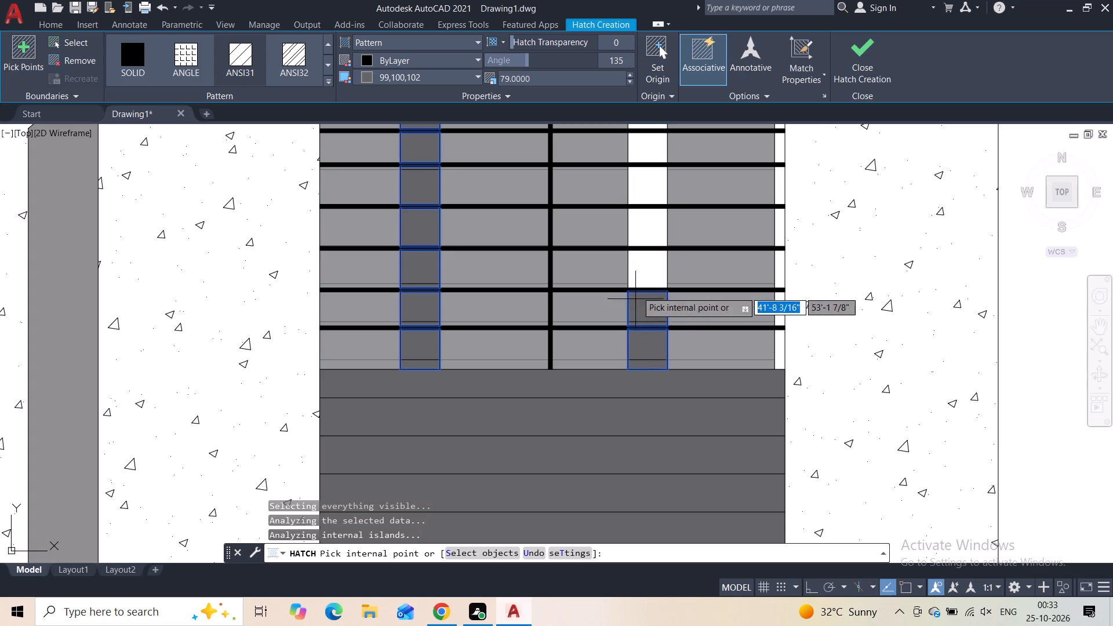
pyautogui.click(642, 272)
pyautogui.click(646, 220)
pyautogui.moveTo(645, 221); pyautogui.dragTo(621, 345, button='middle')
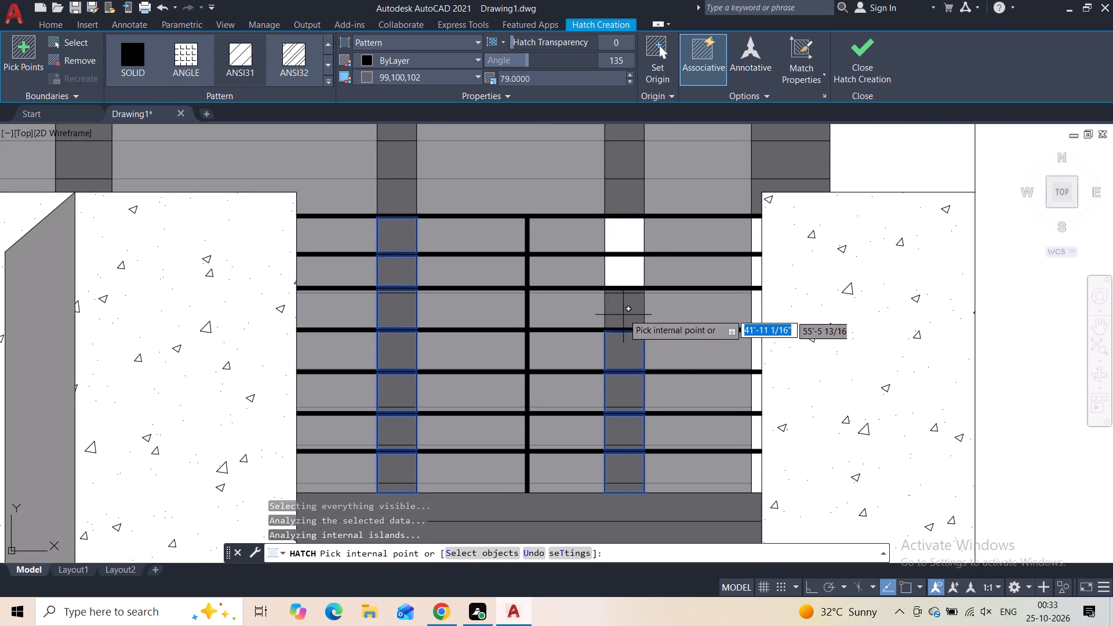
pyautogui.click(623, 310)
pyautogui.click(626, 269)
pyautogui.click(626, 247)
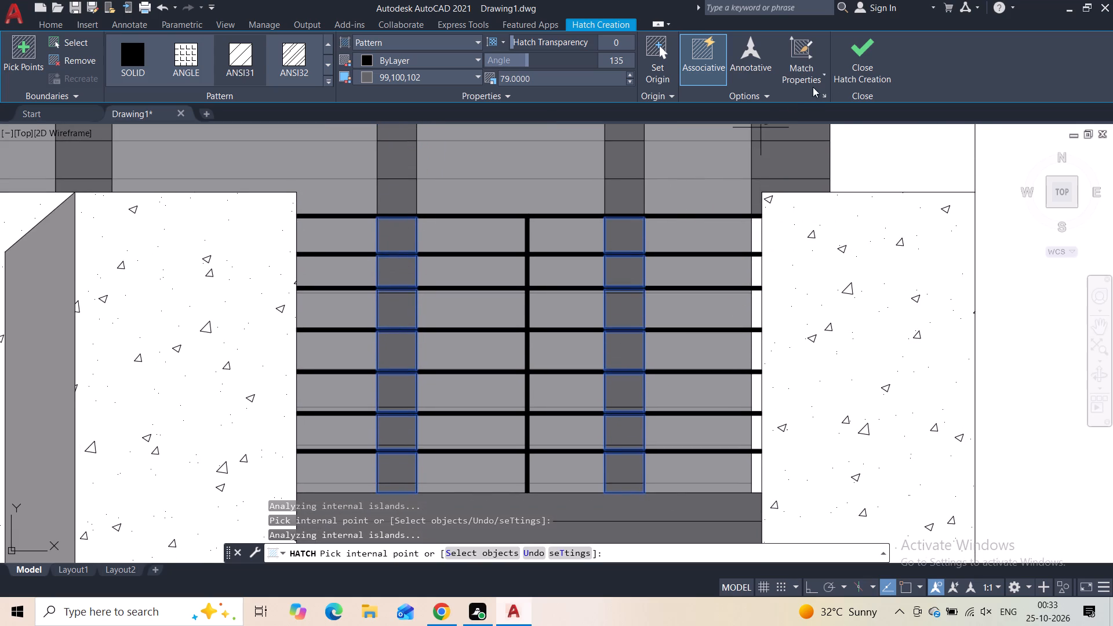
pyautogui.click(865, 70)
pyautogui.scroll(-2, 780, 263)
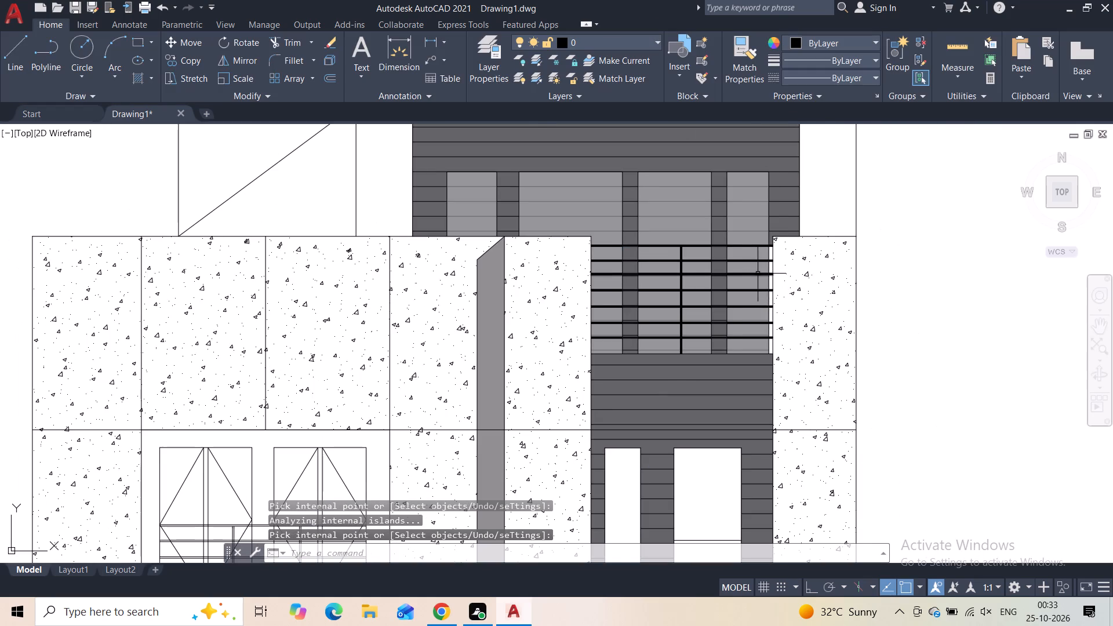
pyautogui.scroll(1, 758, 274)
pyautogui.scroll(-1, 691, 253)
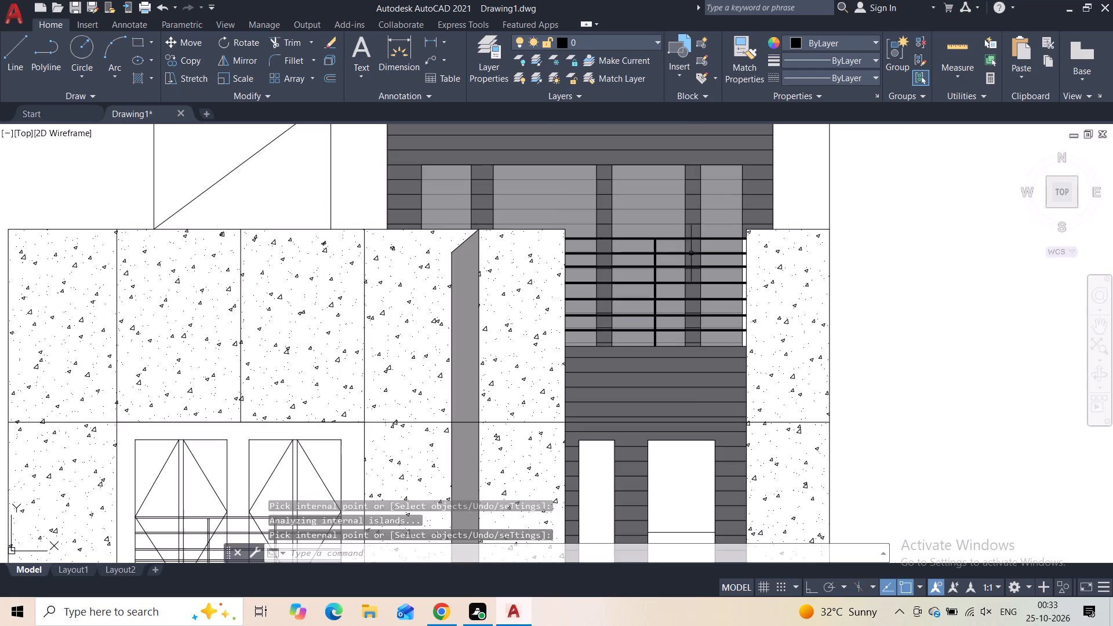
# Fill the triangle below the diagonal line in the rooftop block with a SOLID hatch in colour 147,149,152.
pyautogui.scroll(-2, 829, 219)
pyautogui.moveTo(907, 238); pyautogui.dragTo(861, 266, button='middle')
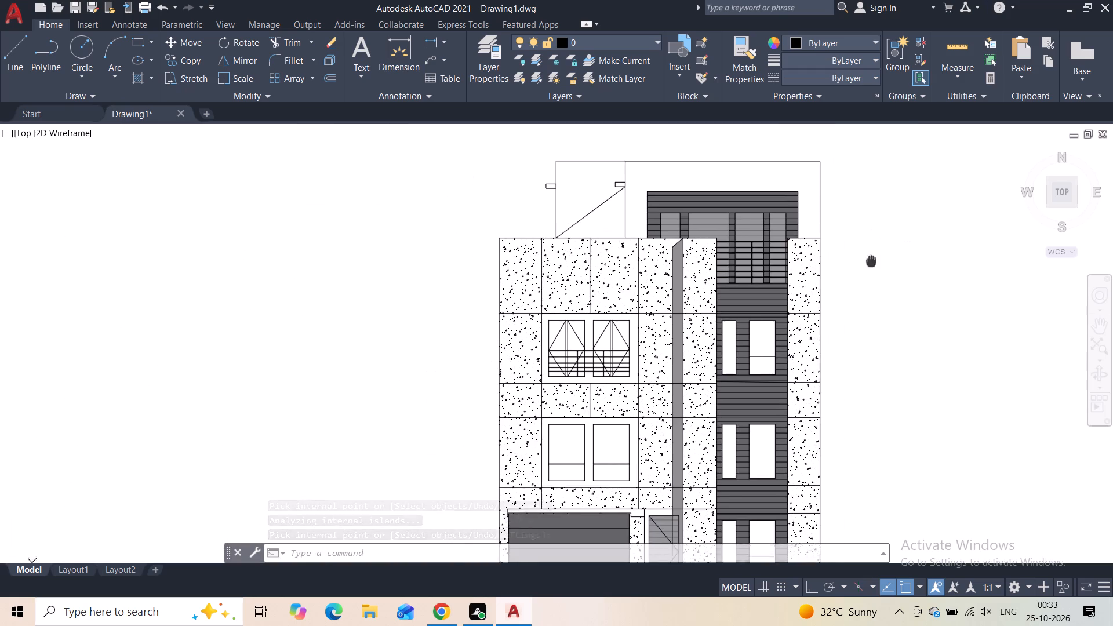
pyautogui.moveTo(861, 266); pyautogui.dragTo(783, 279, button='middle')
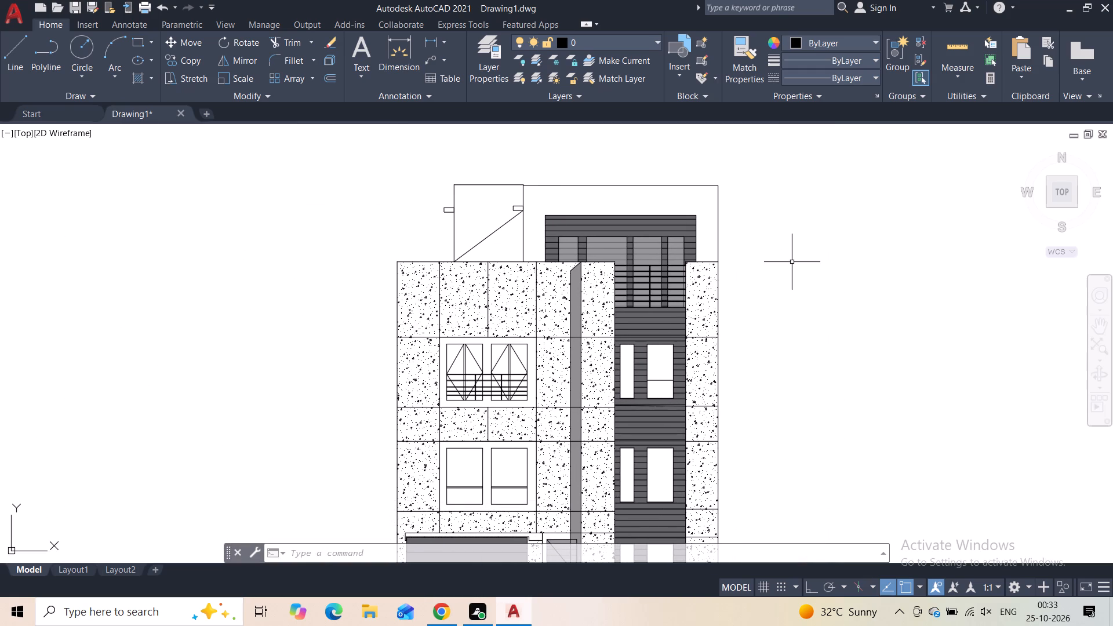
pyautogui.moveTo(796, 316); pyautogui.dragTo(788, 274, button='middle')
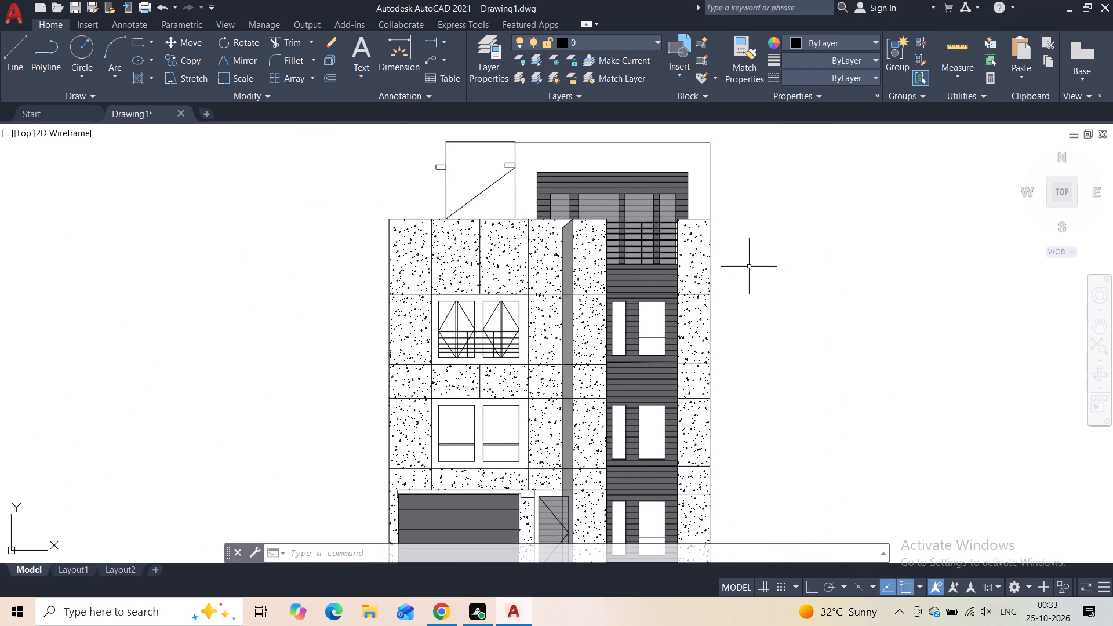
pyautogui.press('h')
pyautogui.click(774, 298)
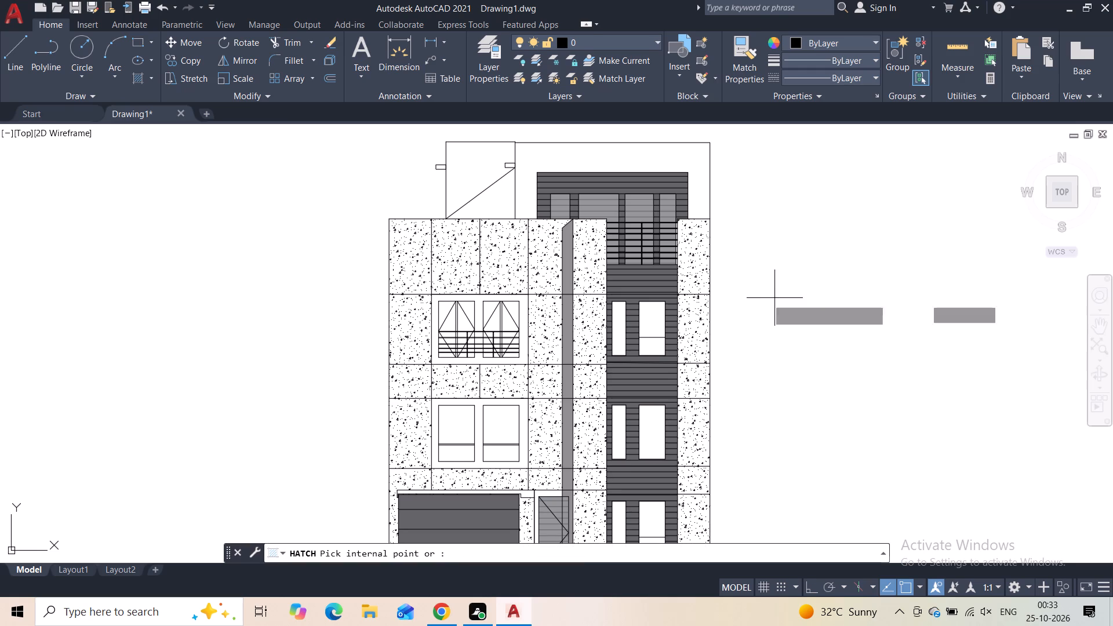
pyautogui.click(506, 207)
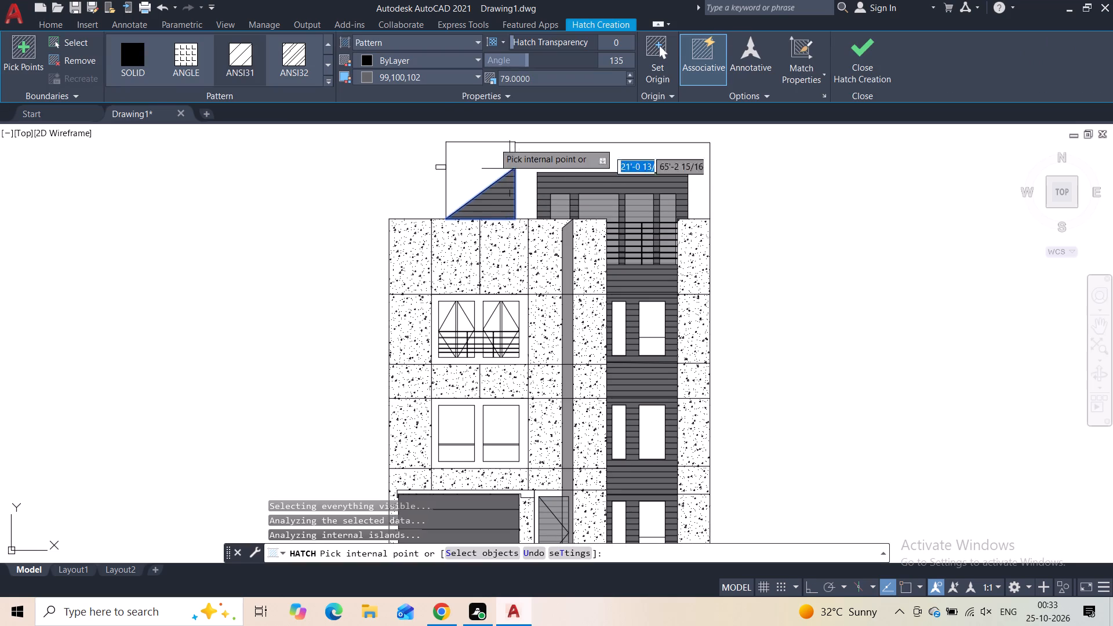
pyautogui.click(155, 56)
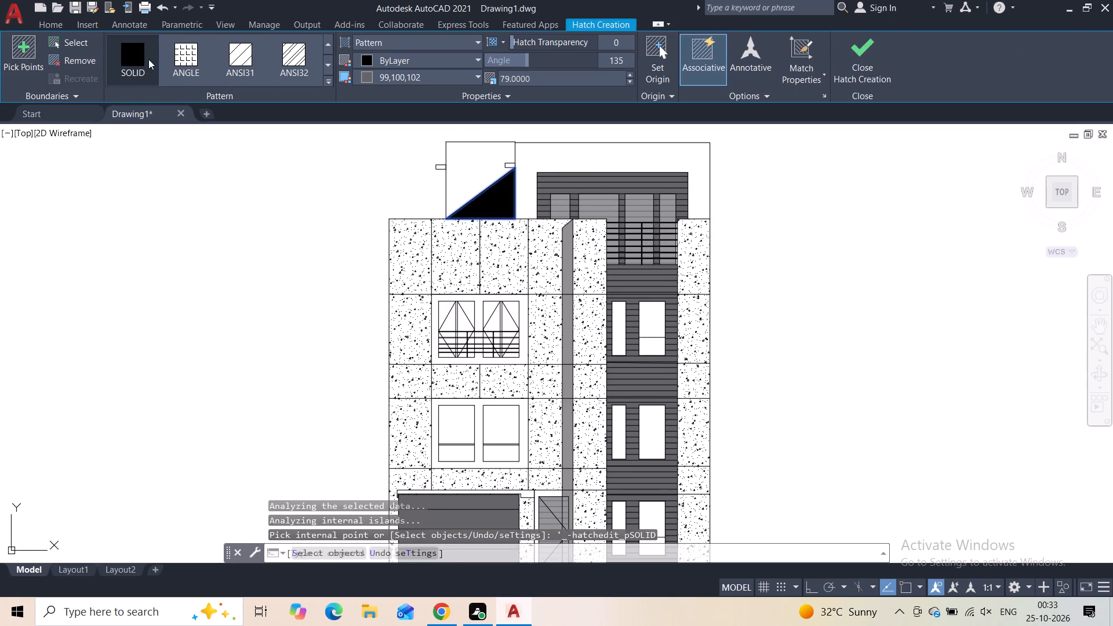
pyautogui.click(394, 59)
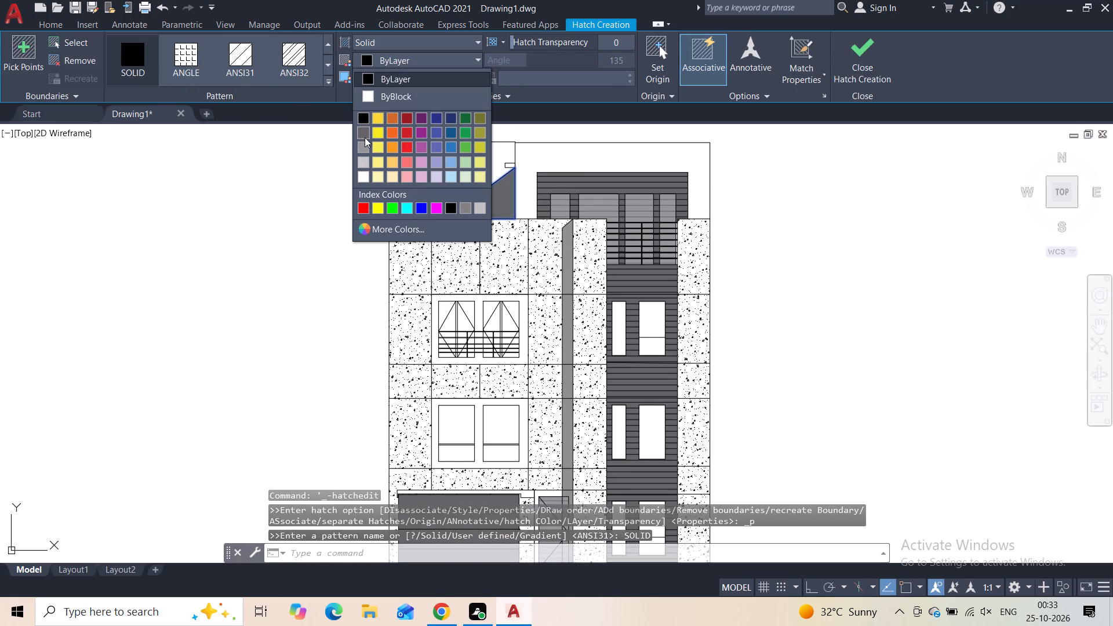
pyautogui.click(363, 144)
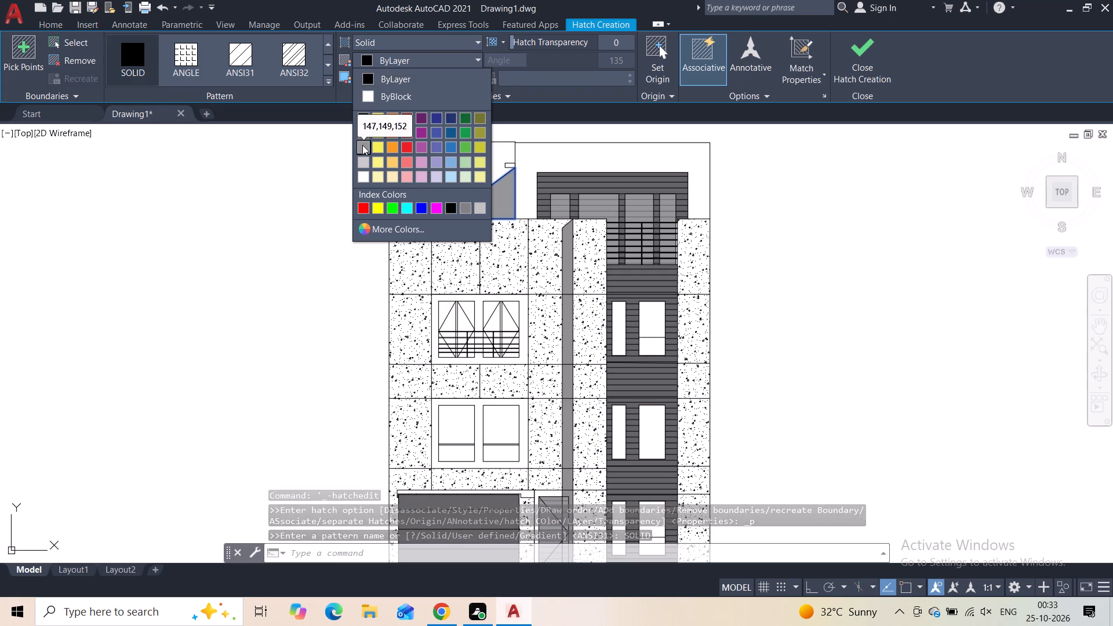
pyautogui.click(868, 82)
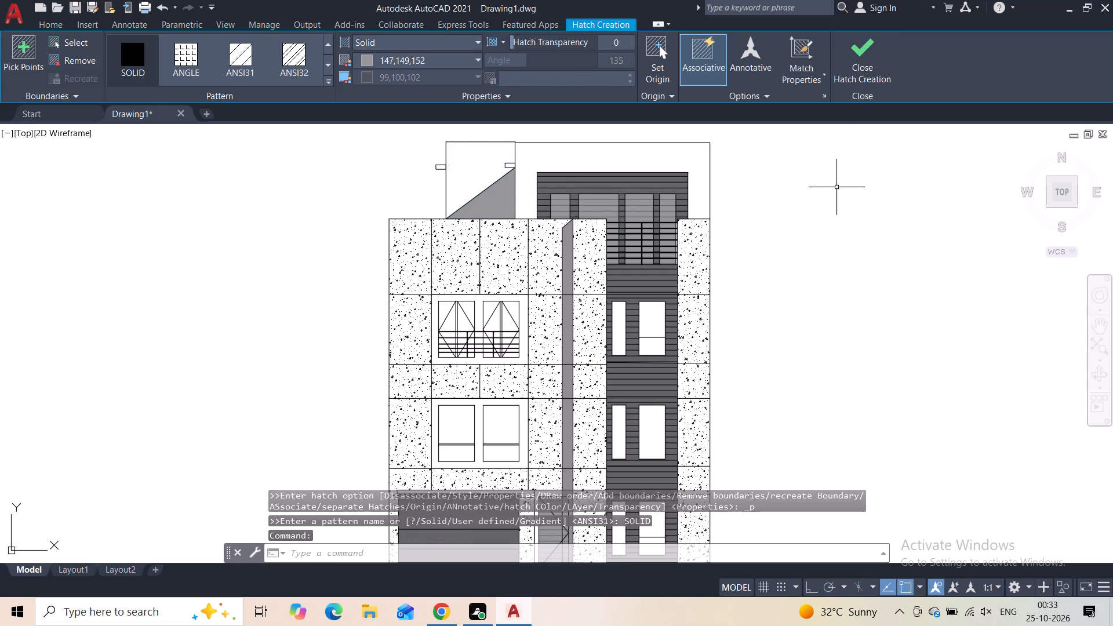
# Apply an AR-CONC hatch to the rooftop block above the diagonal and to the wall surrounding the dark-clad rooftop block.
pyautogui.scroll(-1, 825, 224)
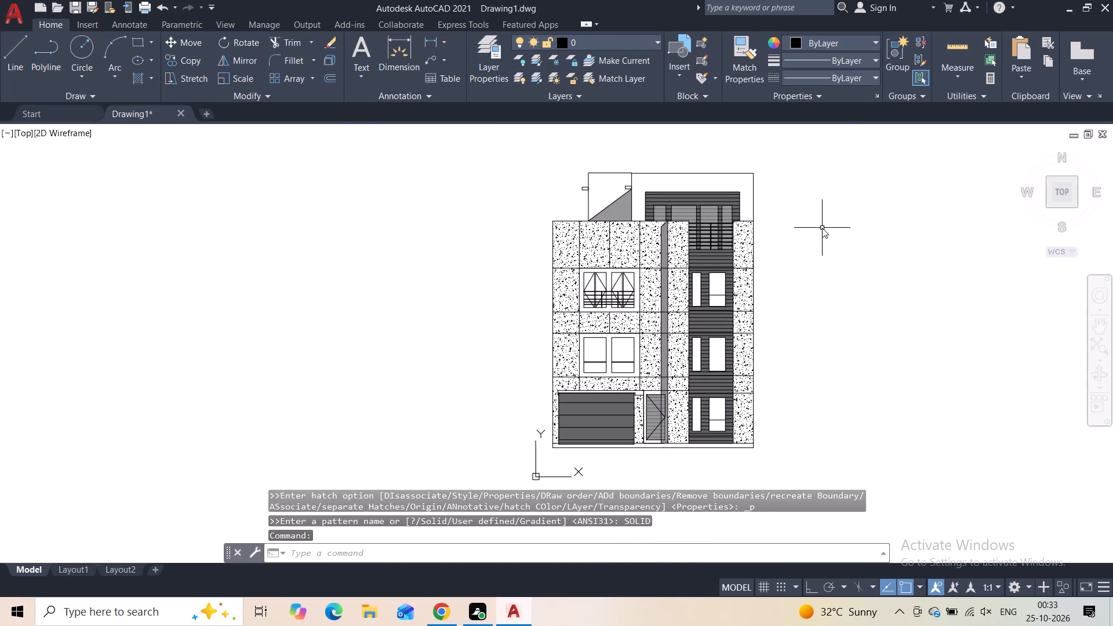
pyautogui.press('h')
pyautogui.click(838, 260)
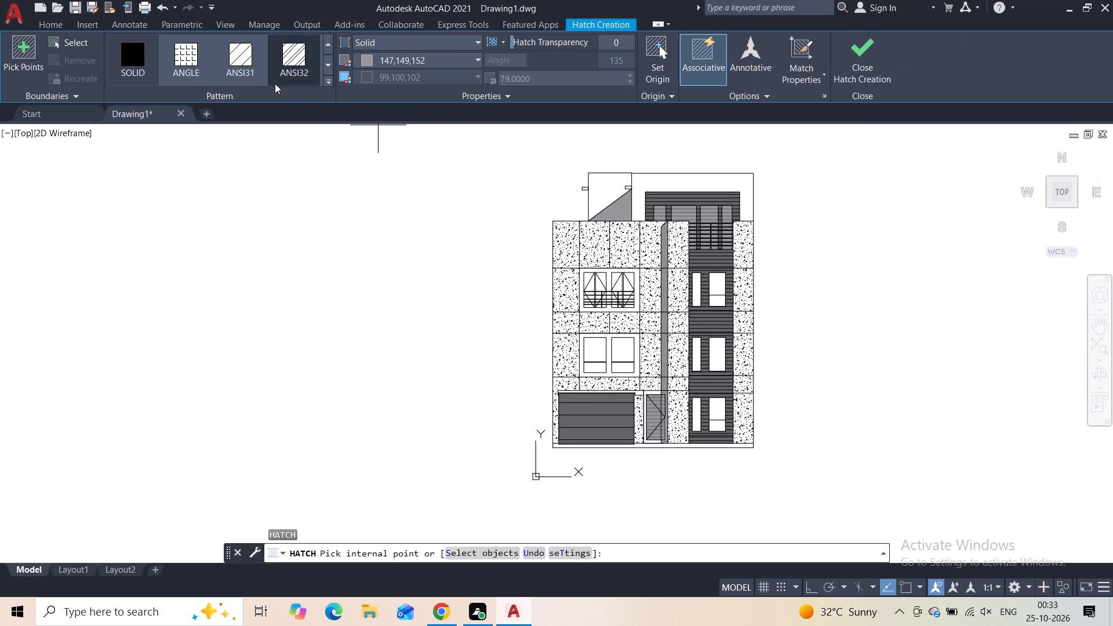
pyautogui.click(328, 81)
pyautogui.click(303, 204)
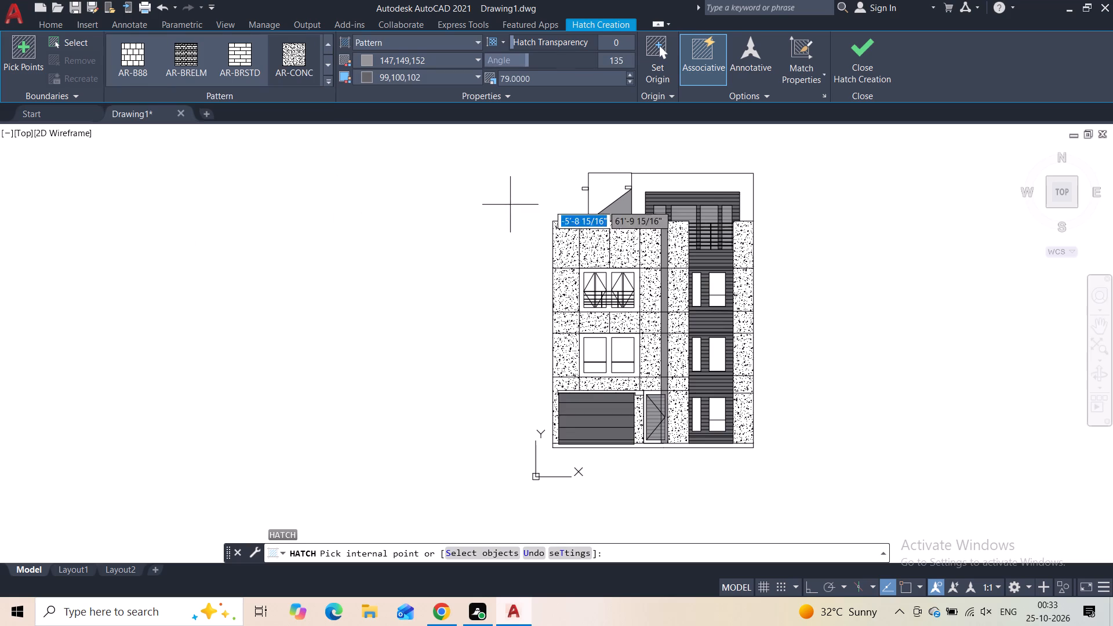
pyautogui.scroll(2, 607, 181)
pyautogui.click(607, 181)
pyautogui.click(724, 192)
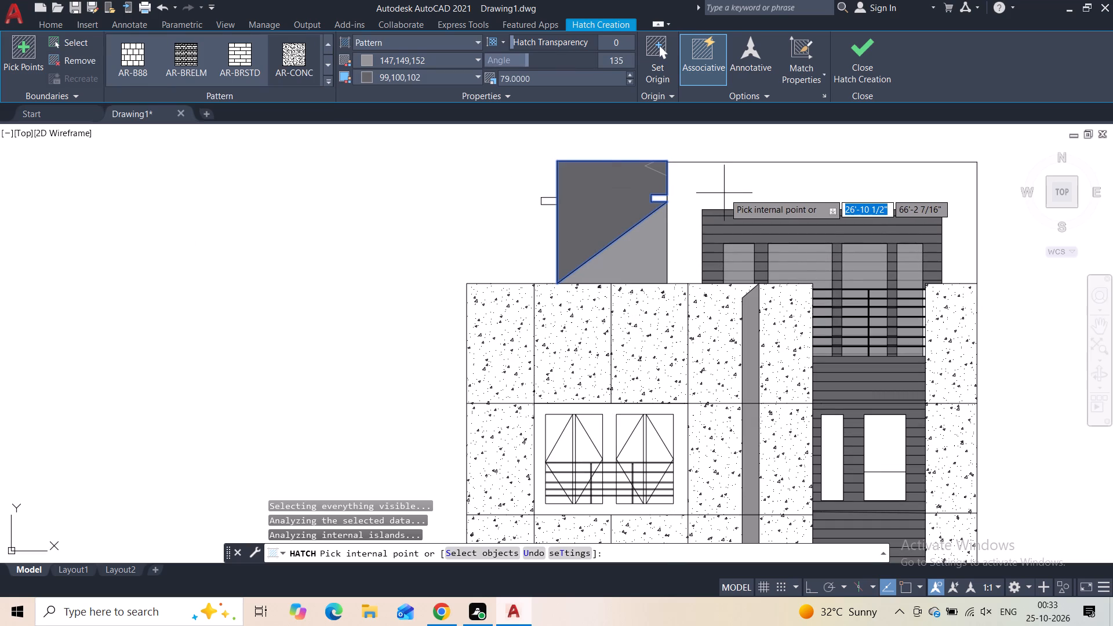
# Set the rooftop AR-CONC hatch to ByLayer colour, no background and scale 2.2, and finish it.
pyautogui.click(387, 59)
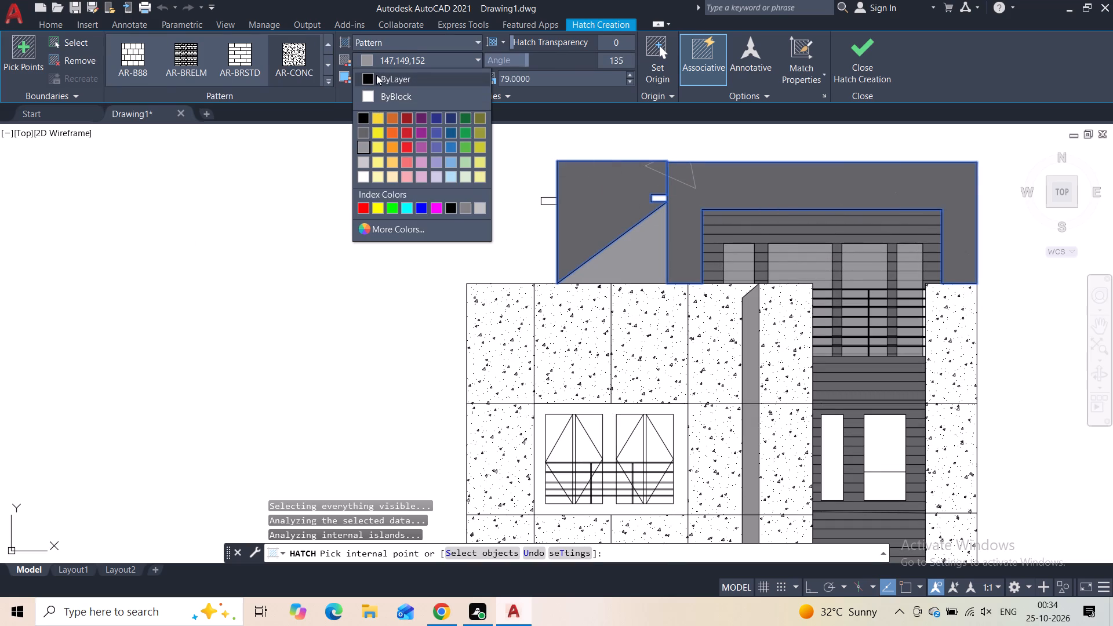
pyautogui.click(376, 75)
pyautogui.click(376, 81)
pyautogui.click(374, 93)
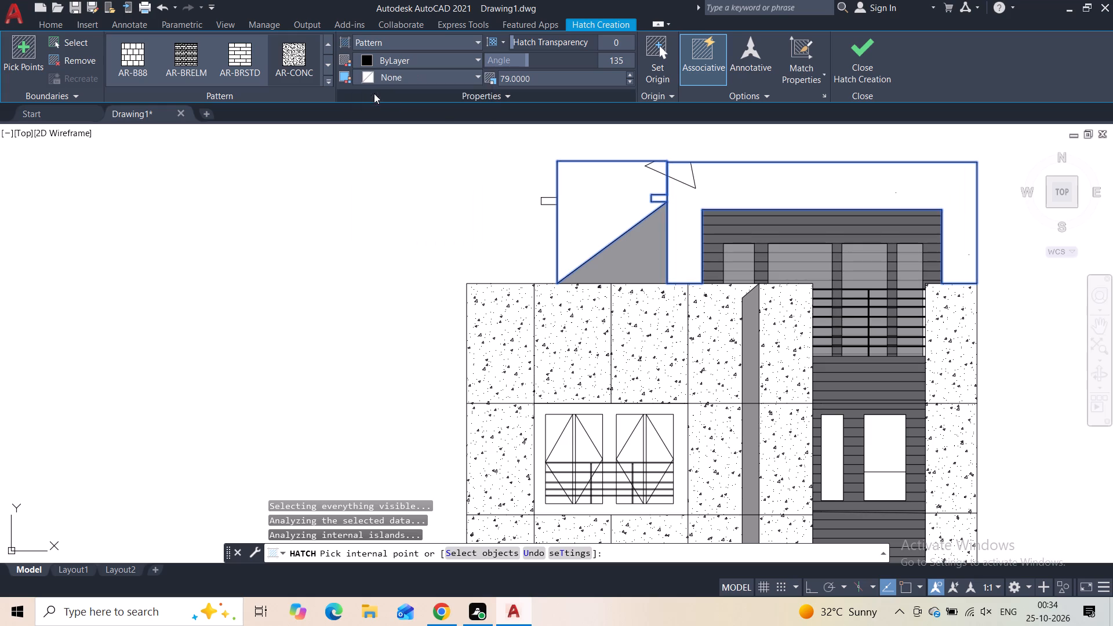
pyautogui.click(631, 82)
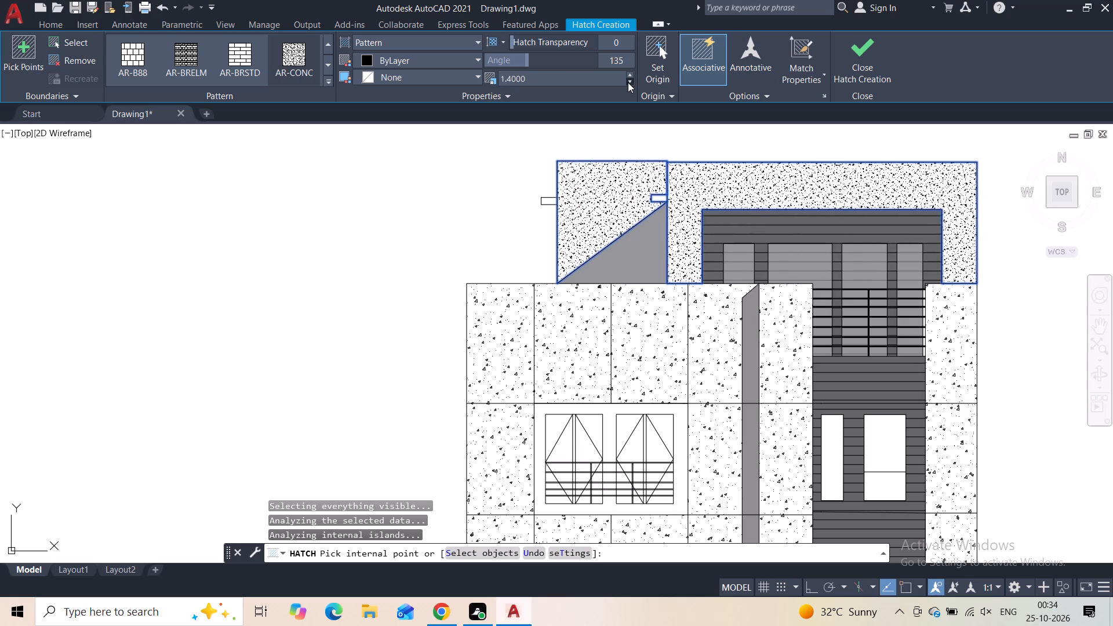
pyautogui.click(631, 77)
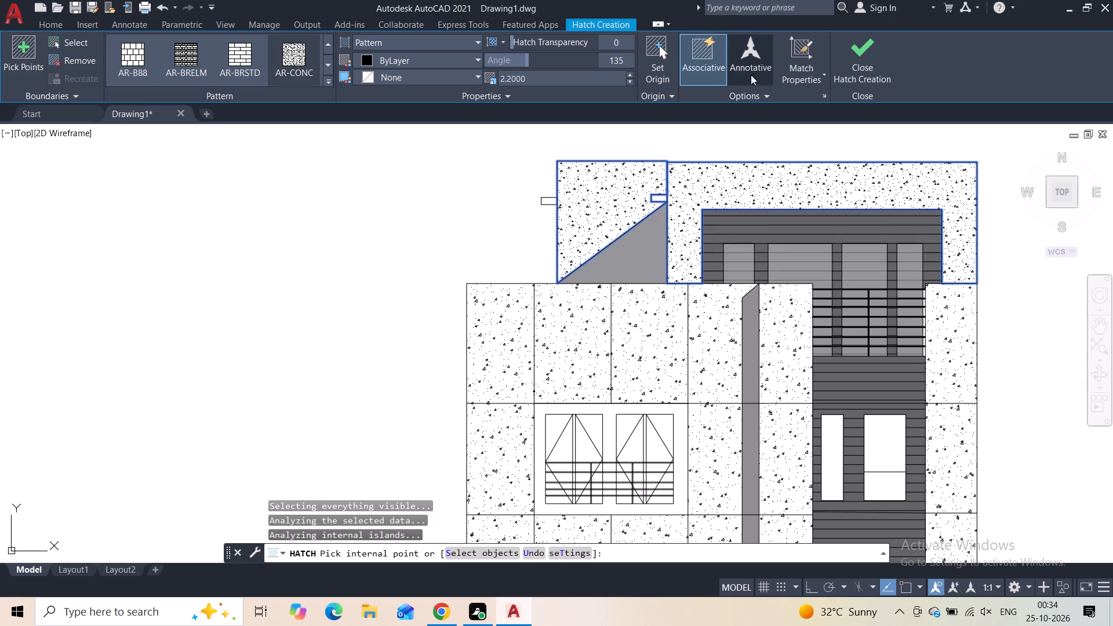
pyautogui.click(850, 43)
# Hatch the thin plinth strip along the building's base with AR-CONC, background colour 147,149,152 and scale 0.76.
pyautogui.scroll(-2, 799, 192)
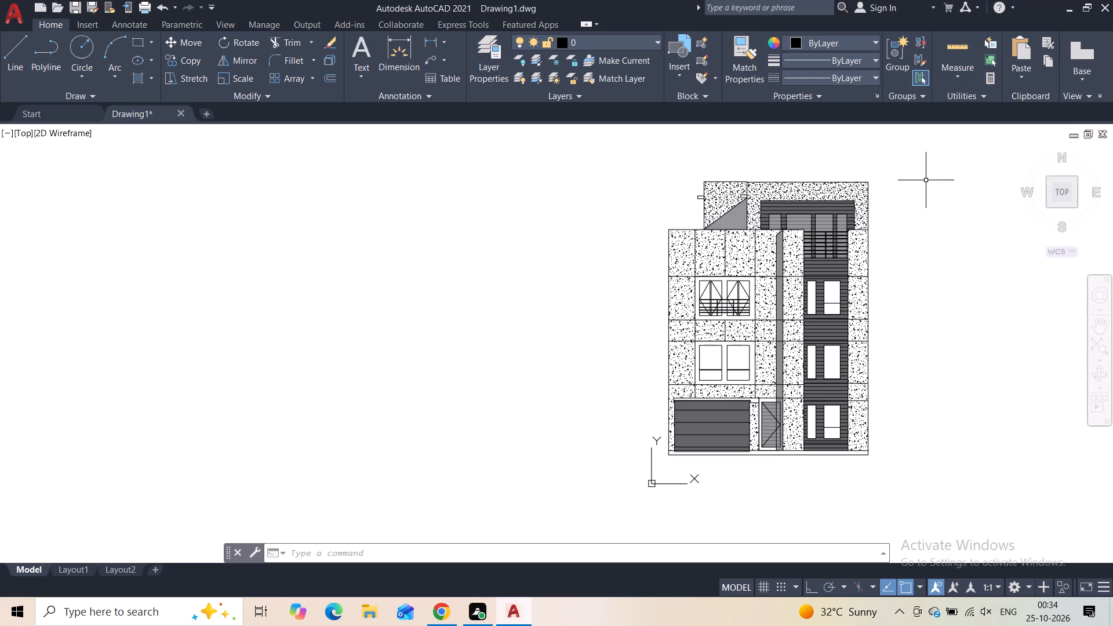
pyautogui.moveTo(798, 374); pyautogui.dragTo(773, 296, button='middle')
pyautogui.scroll(1, 768, 295)
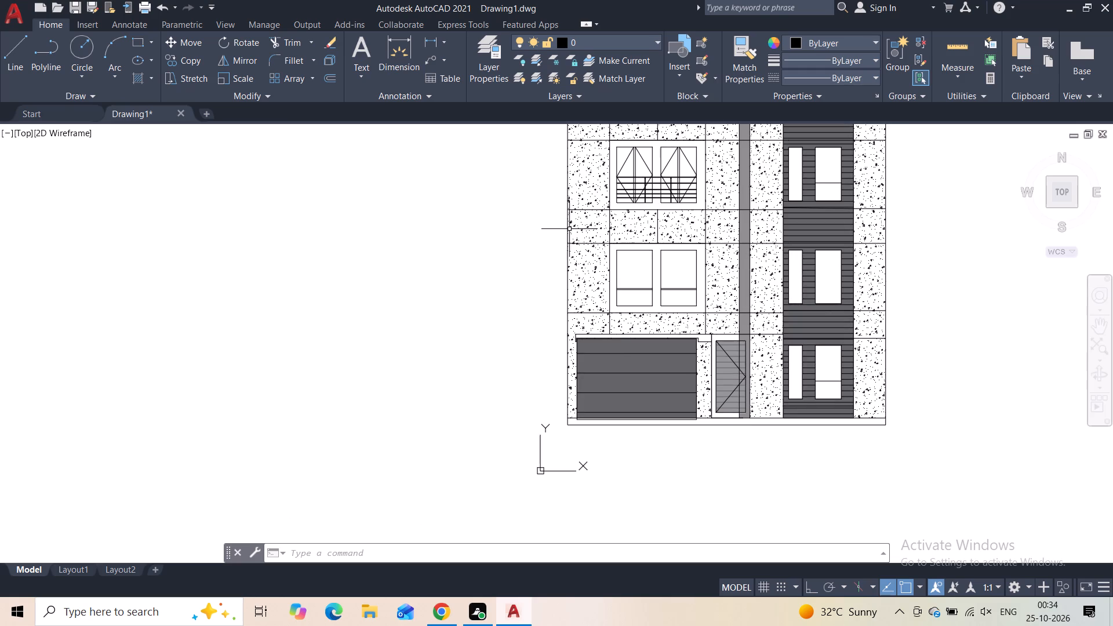
pyautogui.press('h')
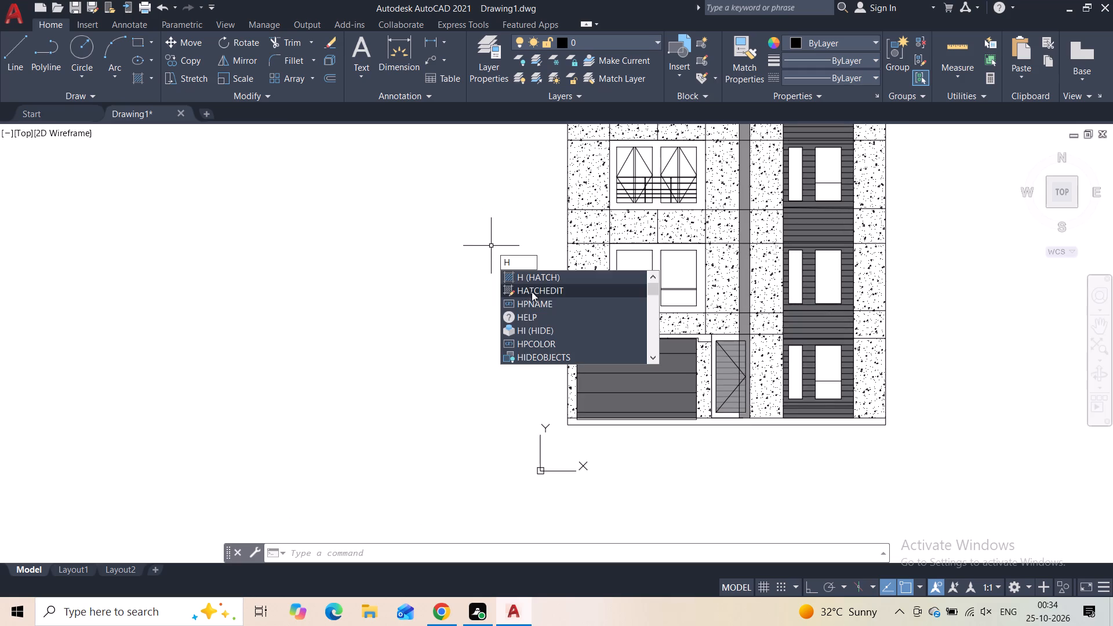
pyautogui.click(534, 274)
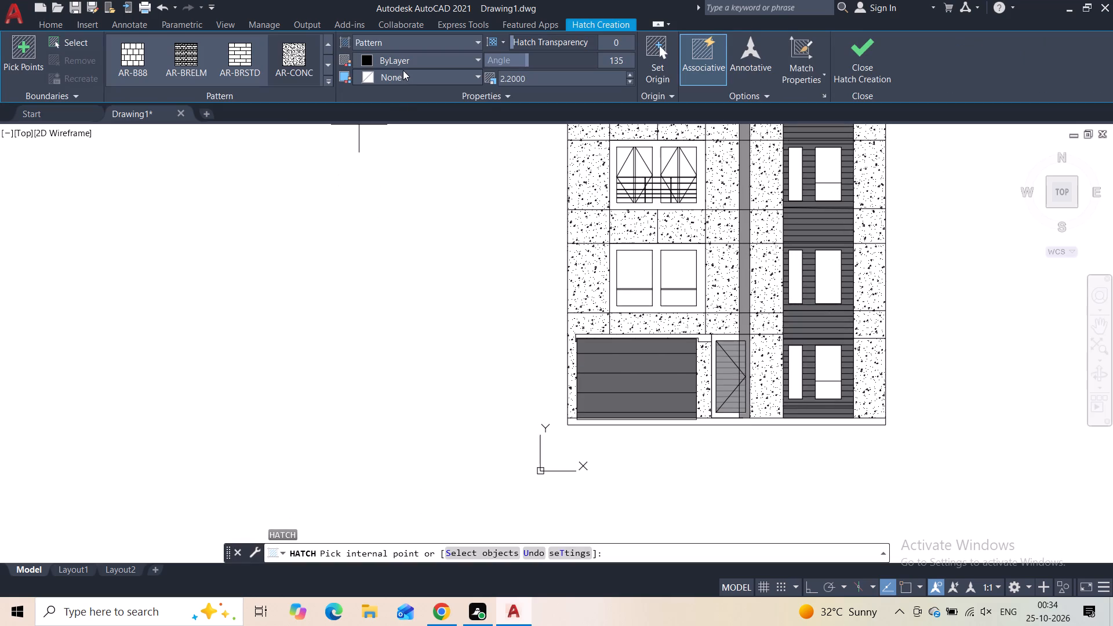
pyautogui.click(403, 70)
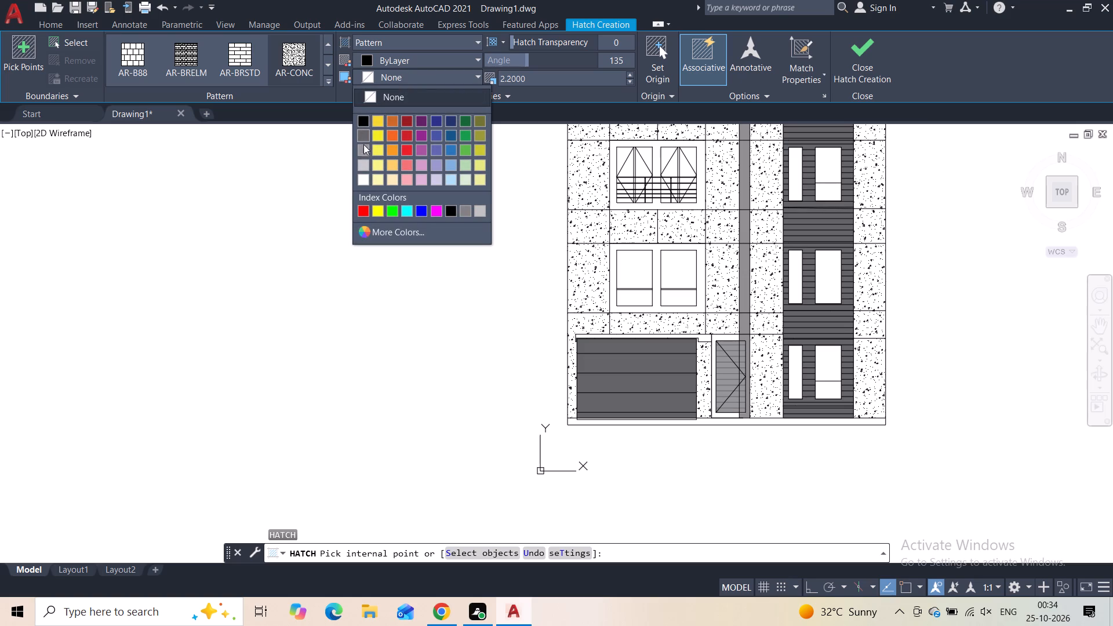
pyautogui.click(363, 156)
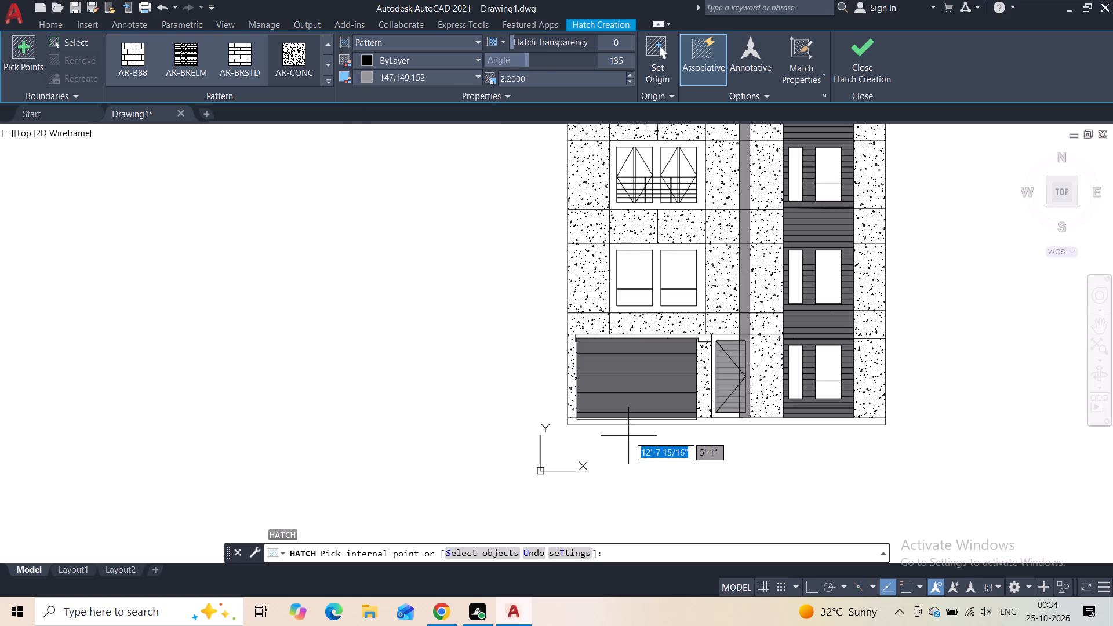
pyautogui.scroll(2, 628, 436)
pyautogui.click(619, 406)
pyautogui.scroll(-2, 496, 415)
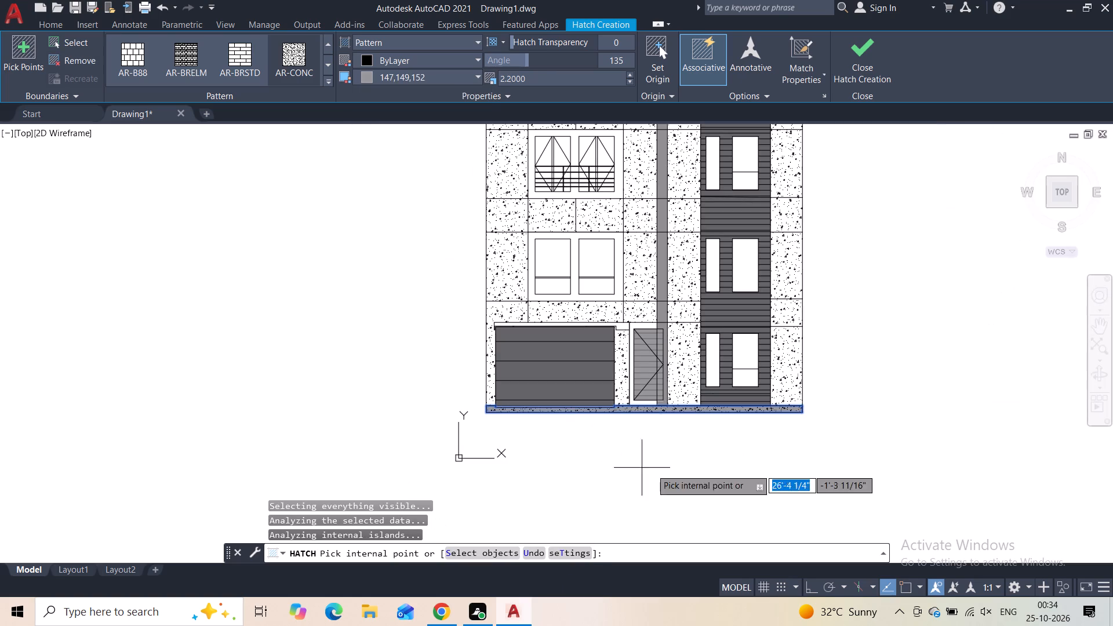
pyautogui.click(630, 83)
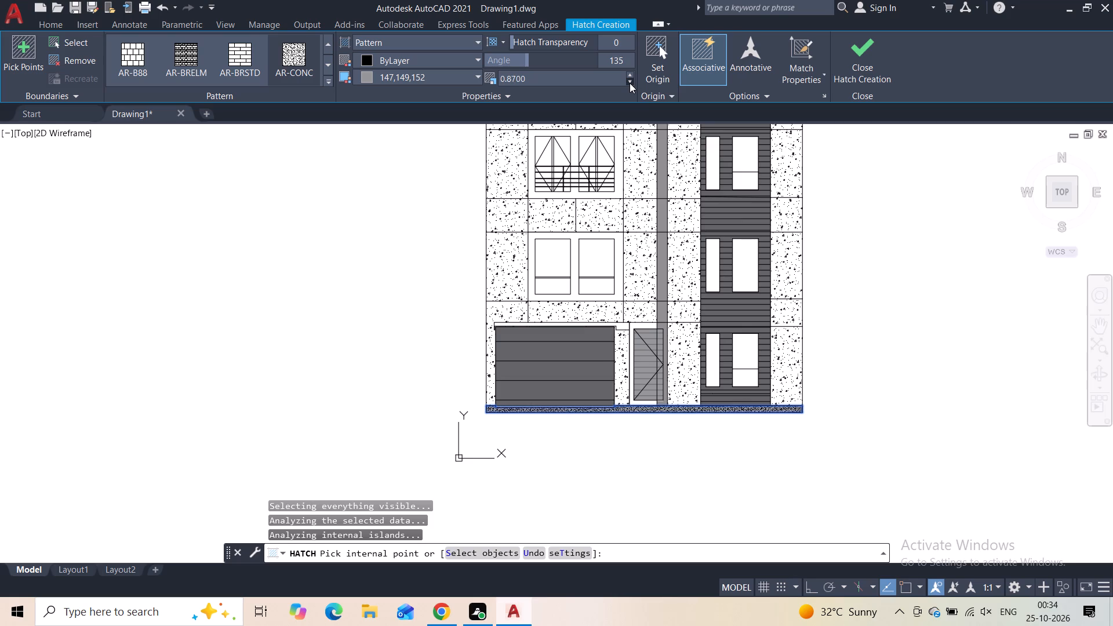
pyautogui.click(868, 58)
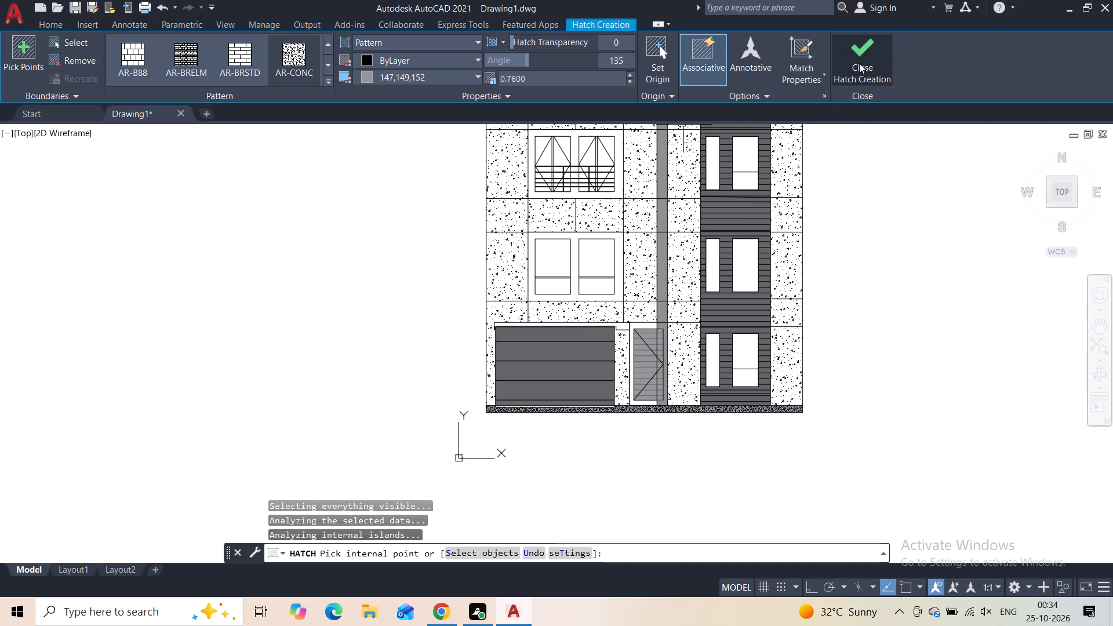
# Hatch the stepped lintel strip above the garage door with AR-CONC, using background colour 199,200,202 at scale 0.76.
pyautogui.moveTo(867, 225); pyautogui.dragTo(779, 290, button='middle')
pyautogui.moveTo(769, 261); pyautogui.dragTo(765, 272, button='middle')
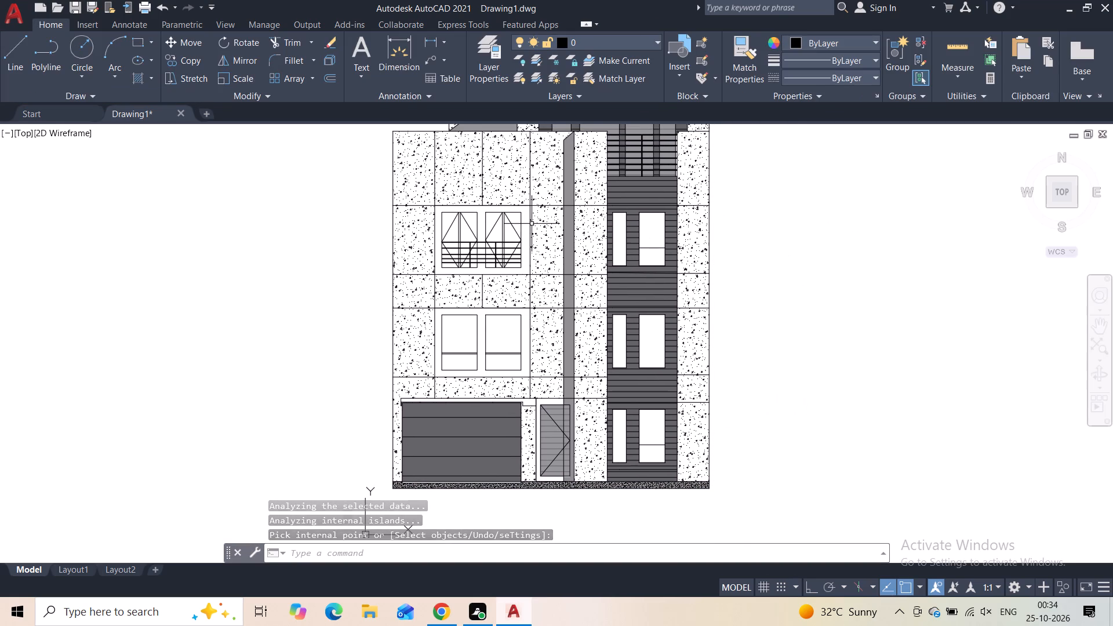
pyautogui.press('h')
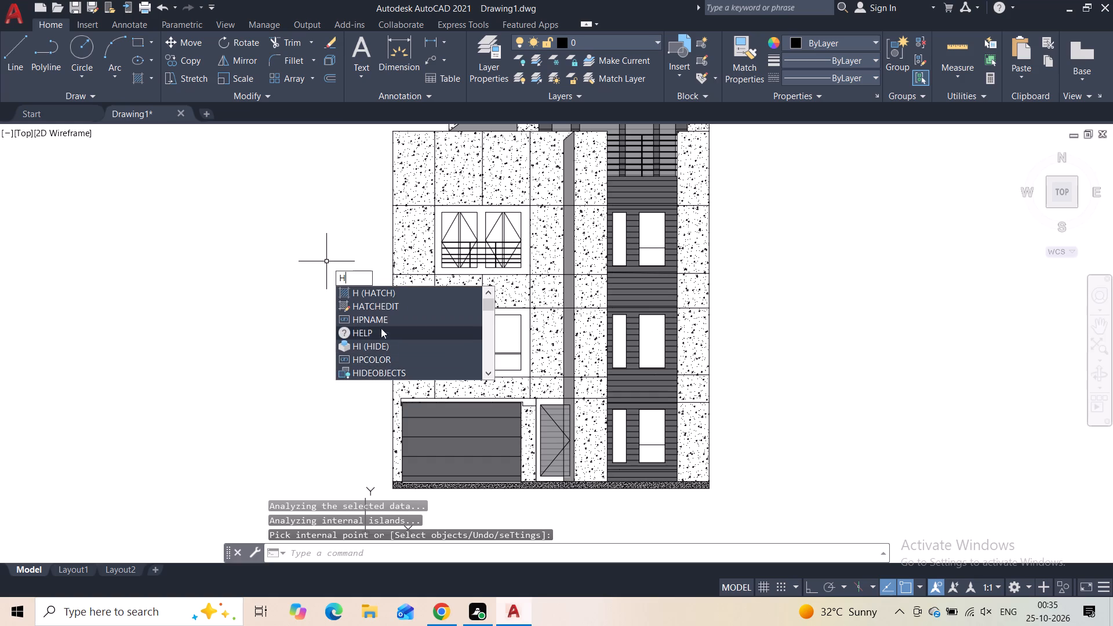
pyautogui.click(378, 294)
pyautogui.scroll(1, 373, 403)
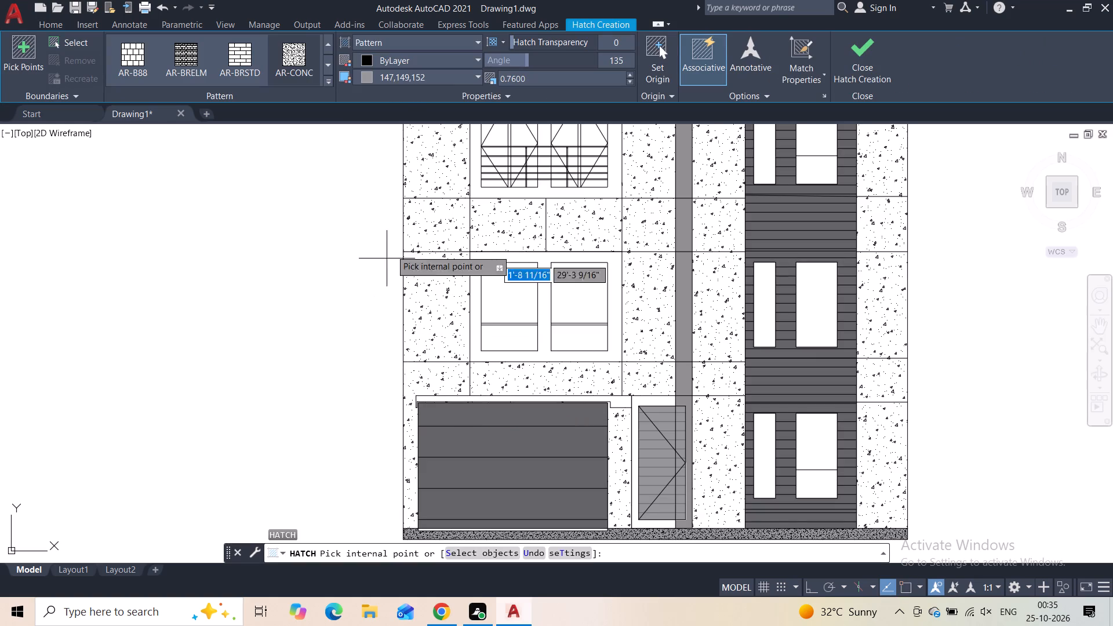
pyautogui.click(403, 80)
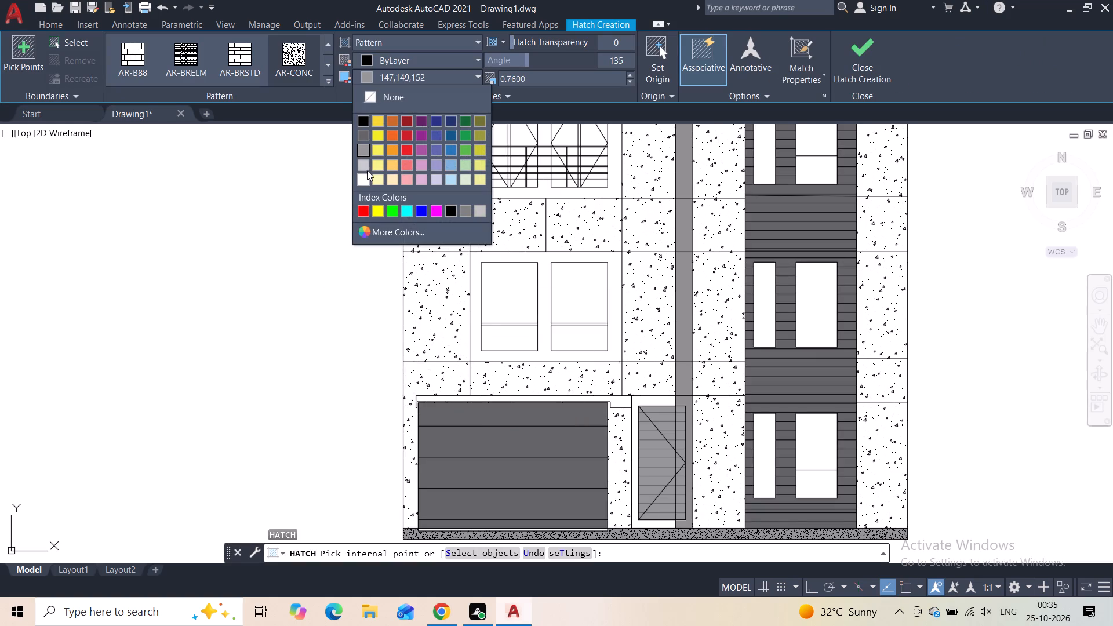
pyautogui.click(367, 165)
pyautogui.moveTo(352, 330); pyautogui.dragTo(291, 230, button='middle')
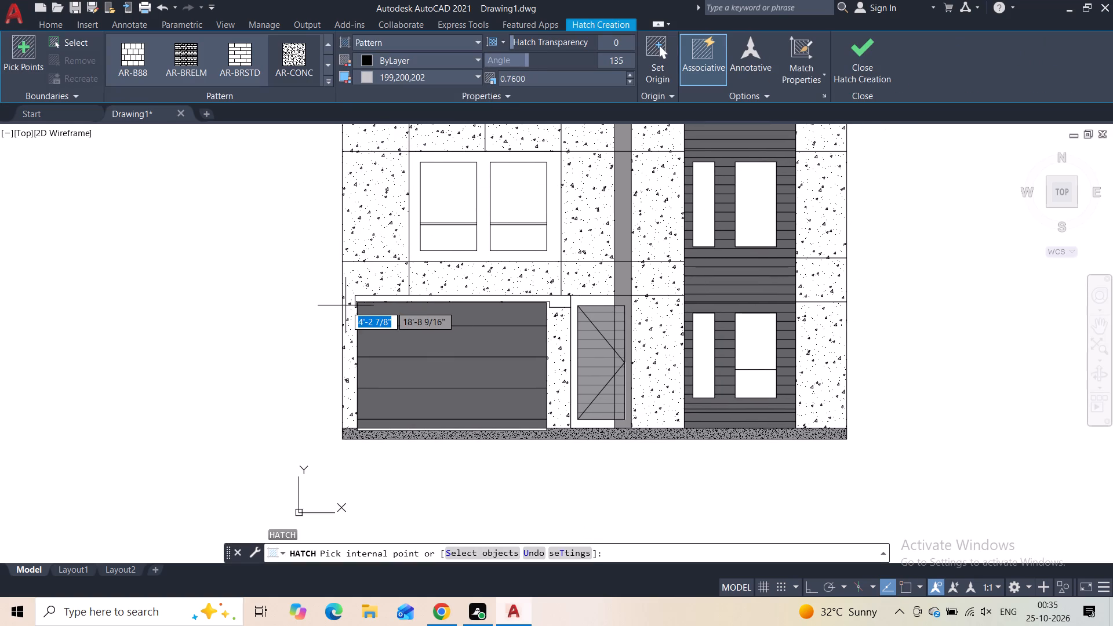
pyautogui.scroll(2, 397, 305)
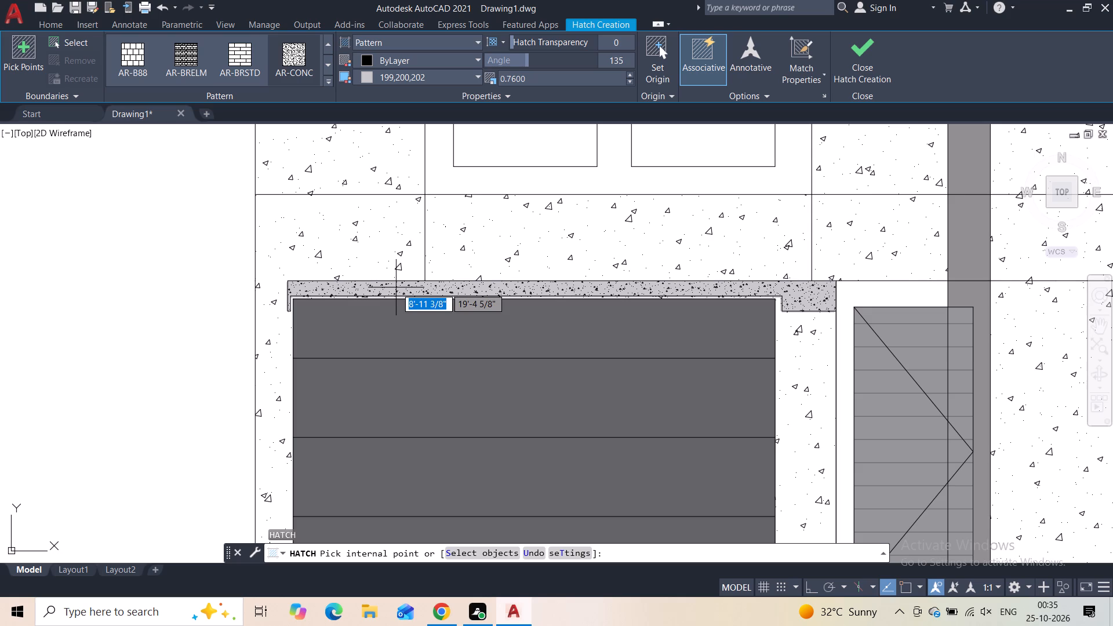
pyautogui.click(396, 287)
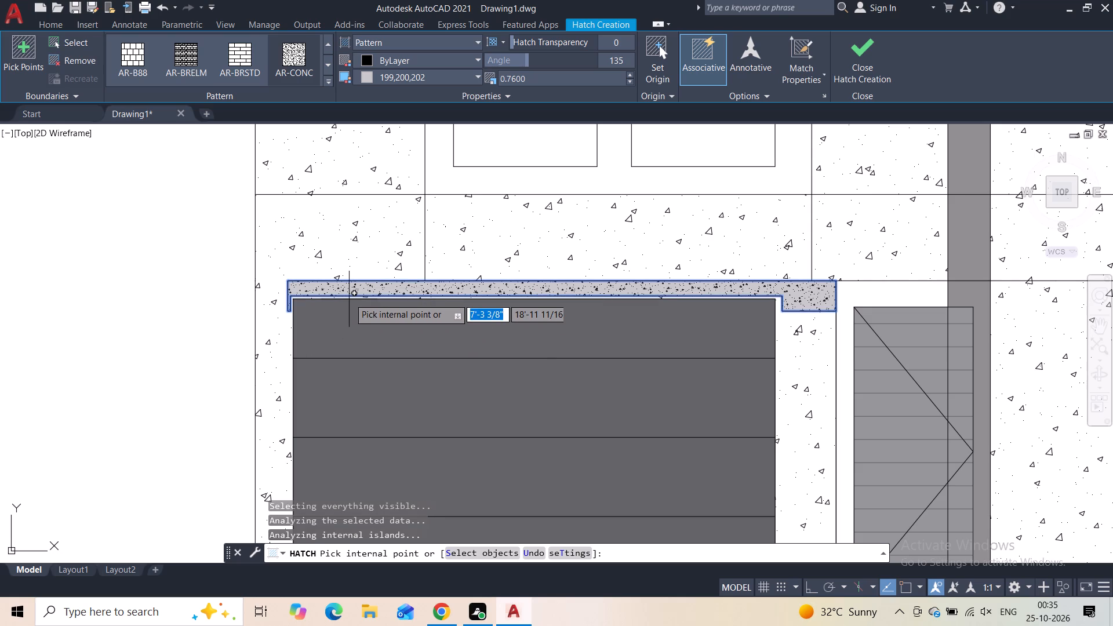
# Set the garage lintel hatch's transparency to 52 and finish the hatch.
pyautogui.moveTo(514, 41); pyautogui.dragTo(529, 41)
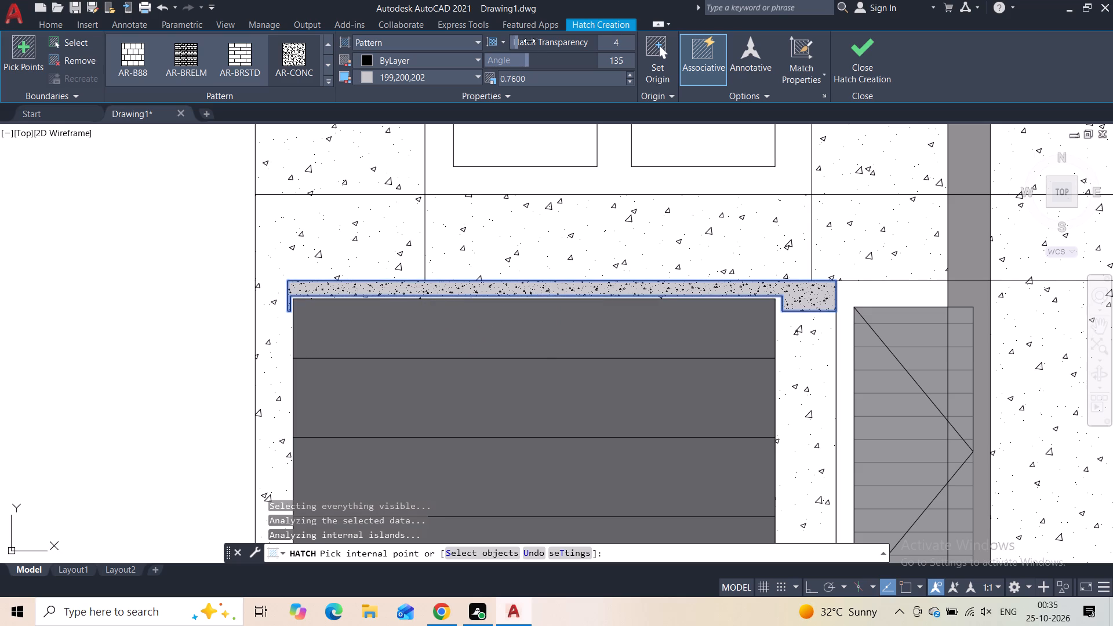
pyautogui.moveTo(529, 41); pyautogui.dragTo(590, 75)
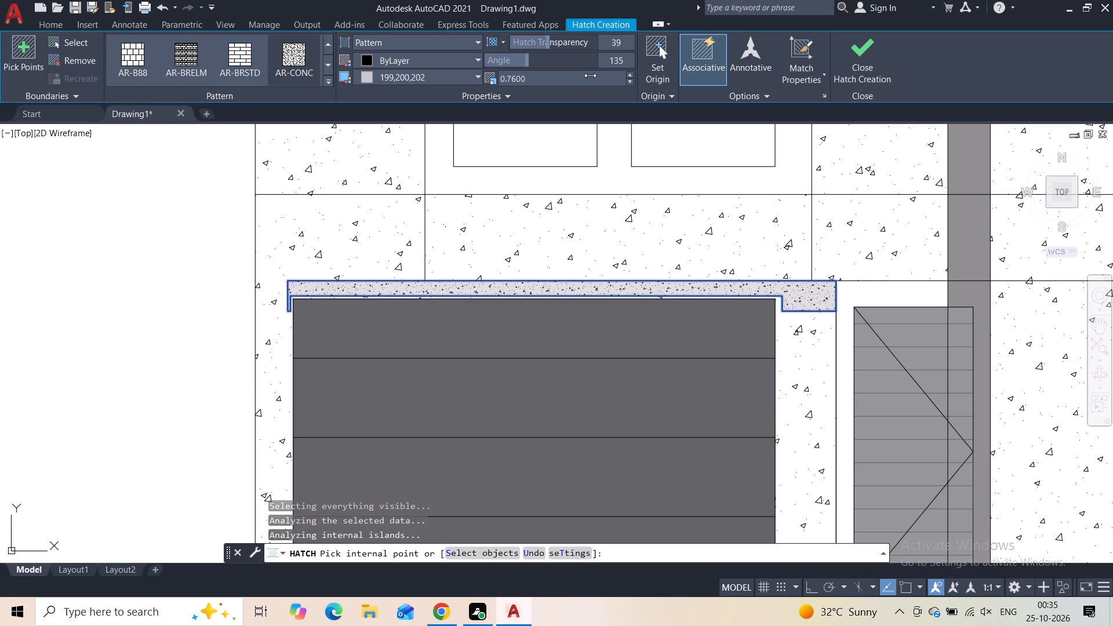
pyautogui.moveTo(590, 75); pyautogui.dragTo(668, 130)
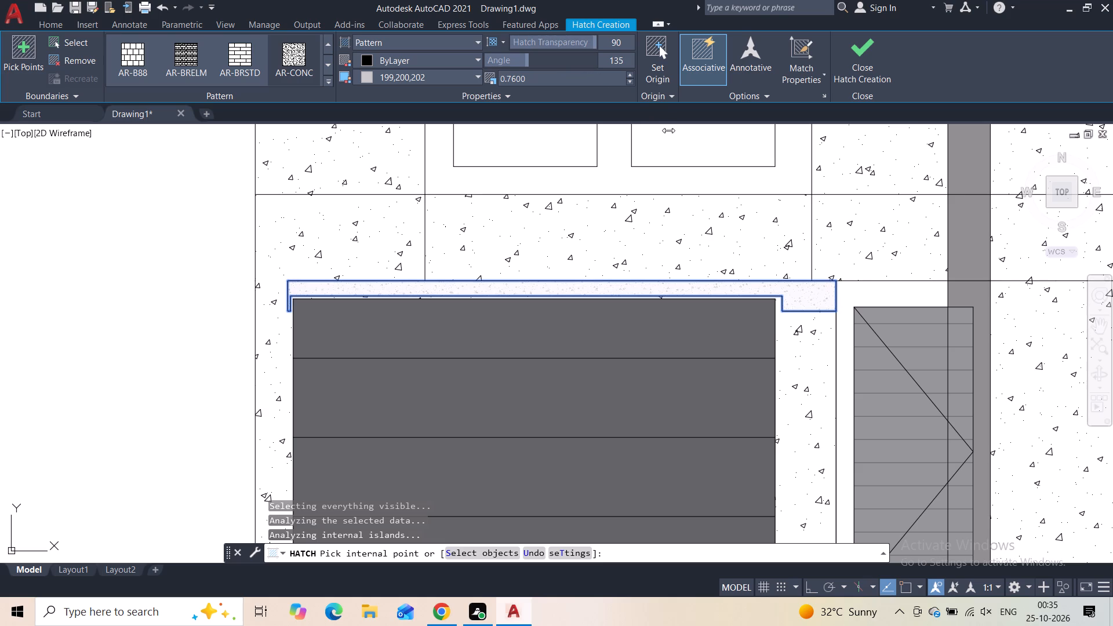
pyautogui.moveTo(668, 130); pyautogui.dragTo(624, 133)
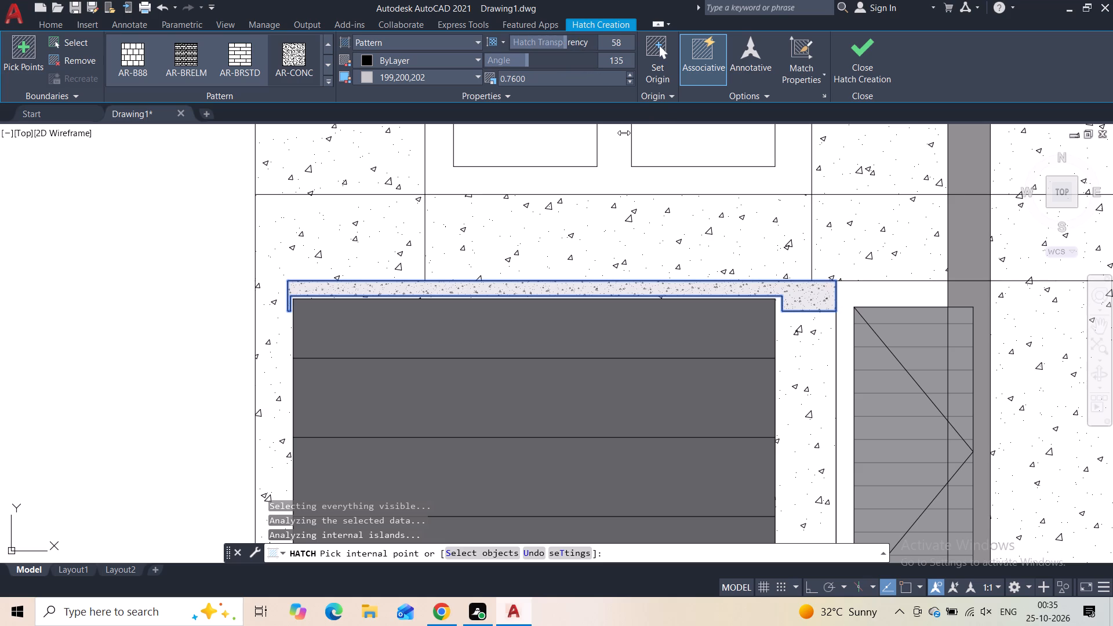
pyautogui.moveTo(624, 133); pyautogui.dragTo(615, 136)
pyautogui.moveTo(615, 136); pyautogui.dragTo(613, 136)
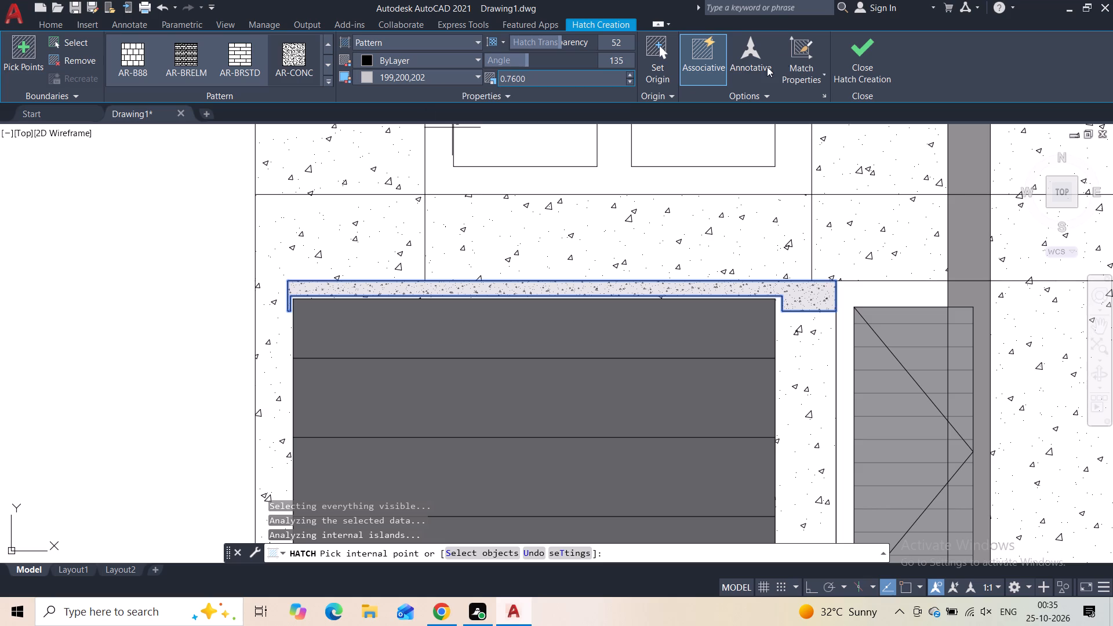
pyautogui.click(850, 61)
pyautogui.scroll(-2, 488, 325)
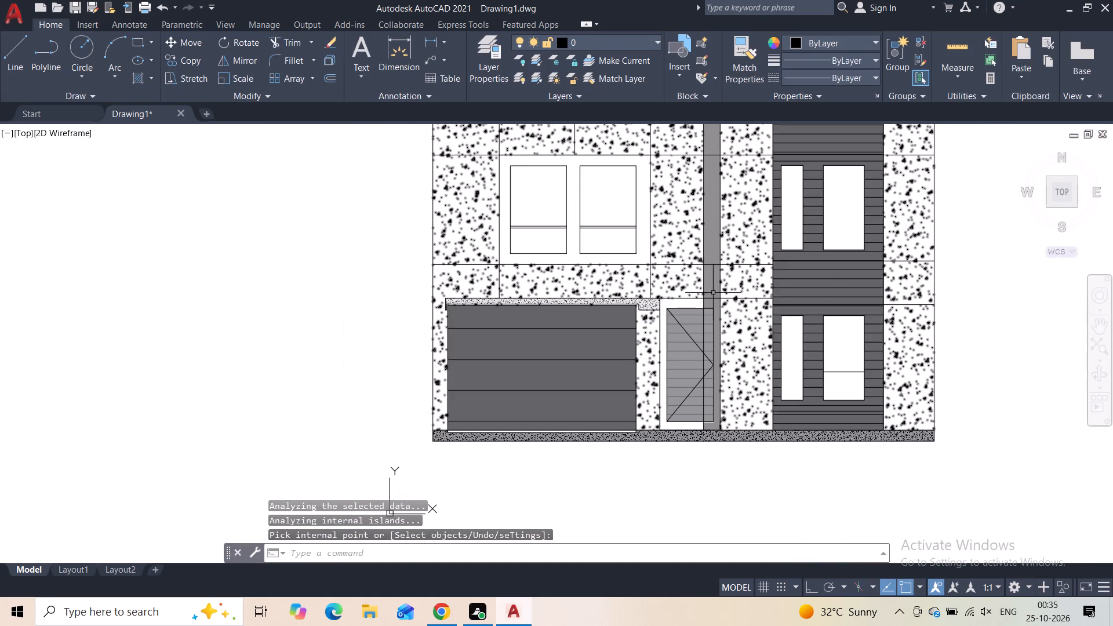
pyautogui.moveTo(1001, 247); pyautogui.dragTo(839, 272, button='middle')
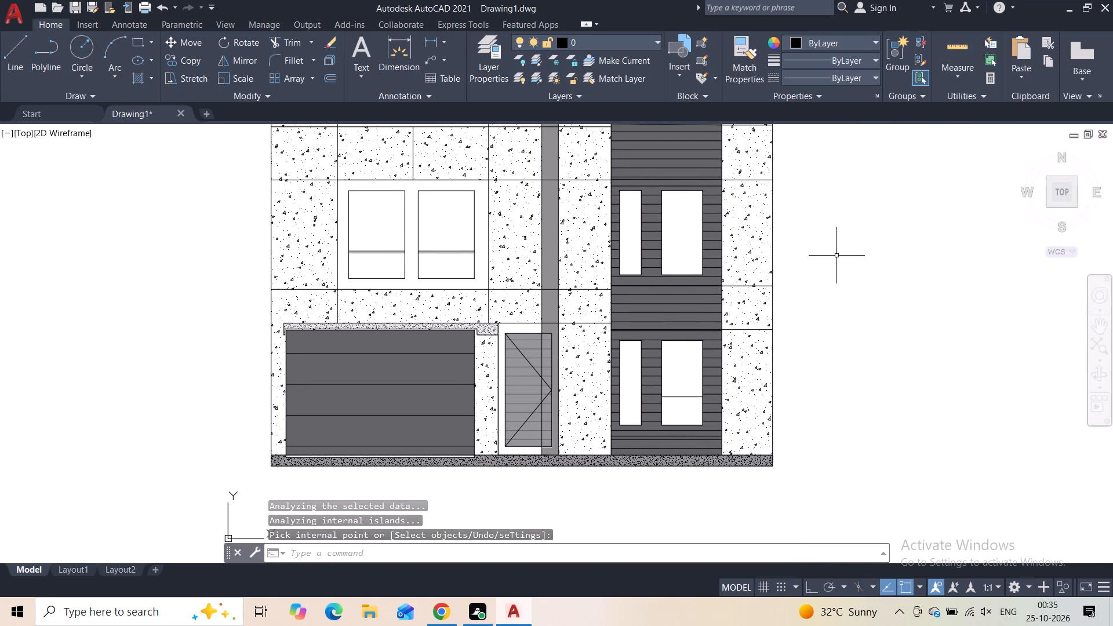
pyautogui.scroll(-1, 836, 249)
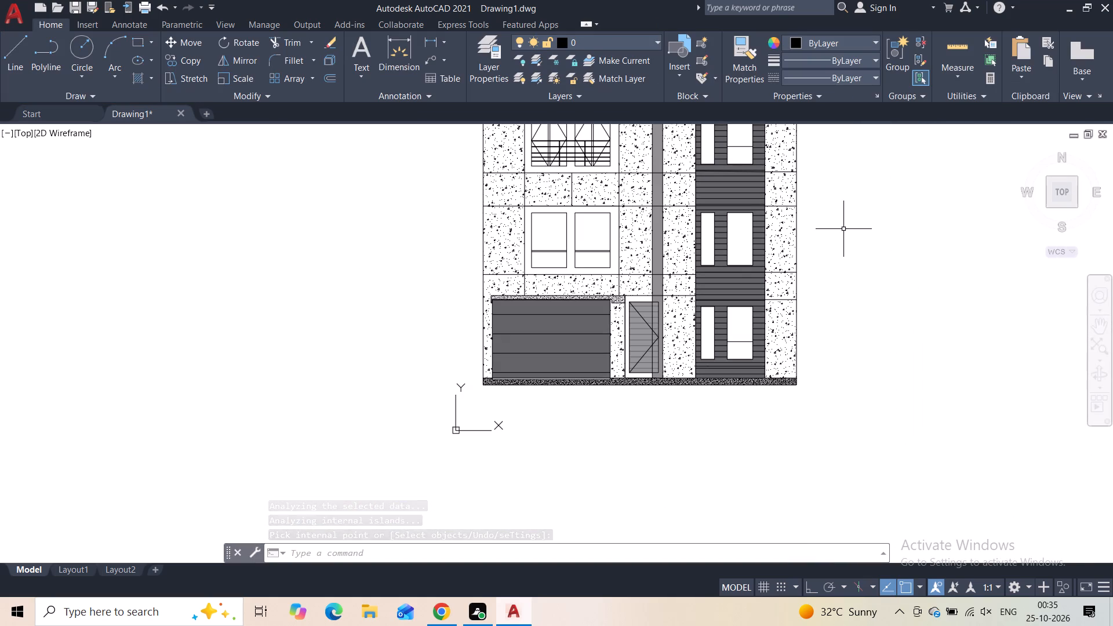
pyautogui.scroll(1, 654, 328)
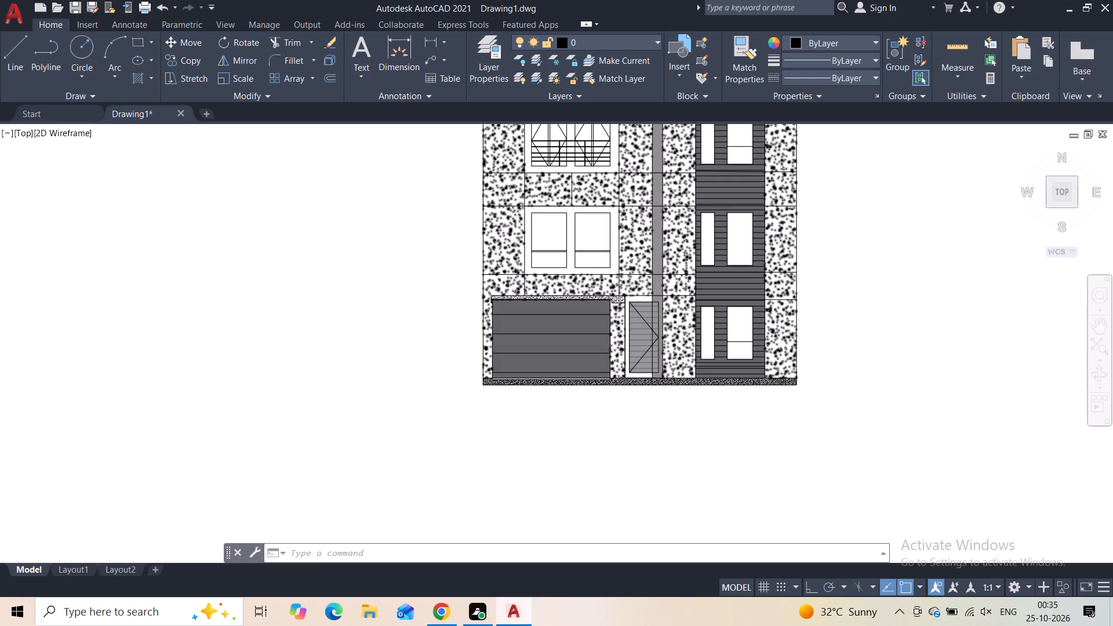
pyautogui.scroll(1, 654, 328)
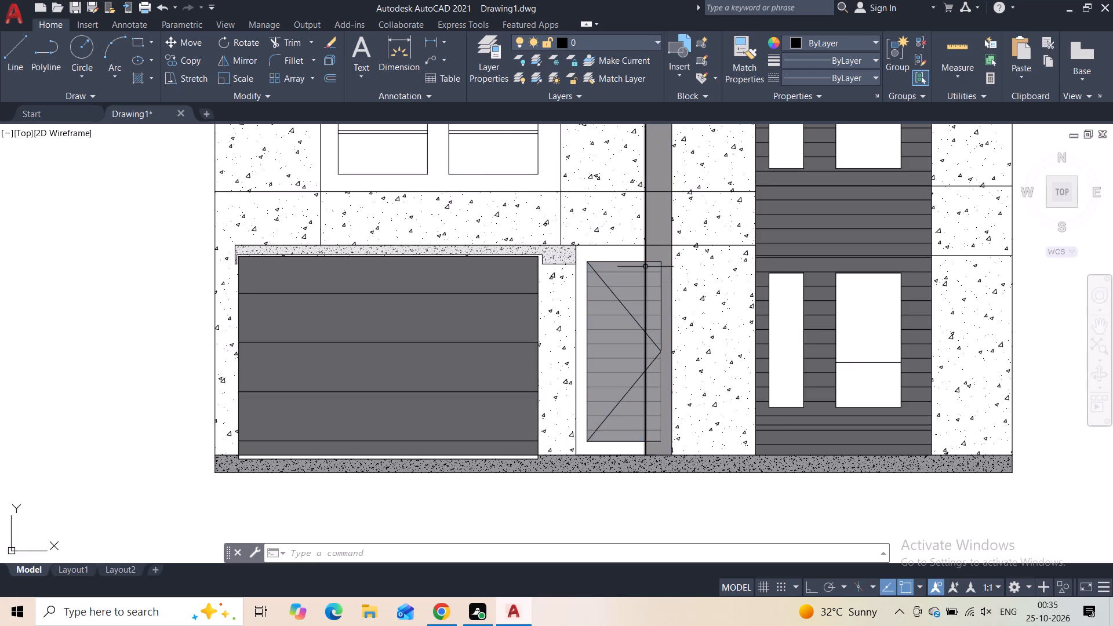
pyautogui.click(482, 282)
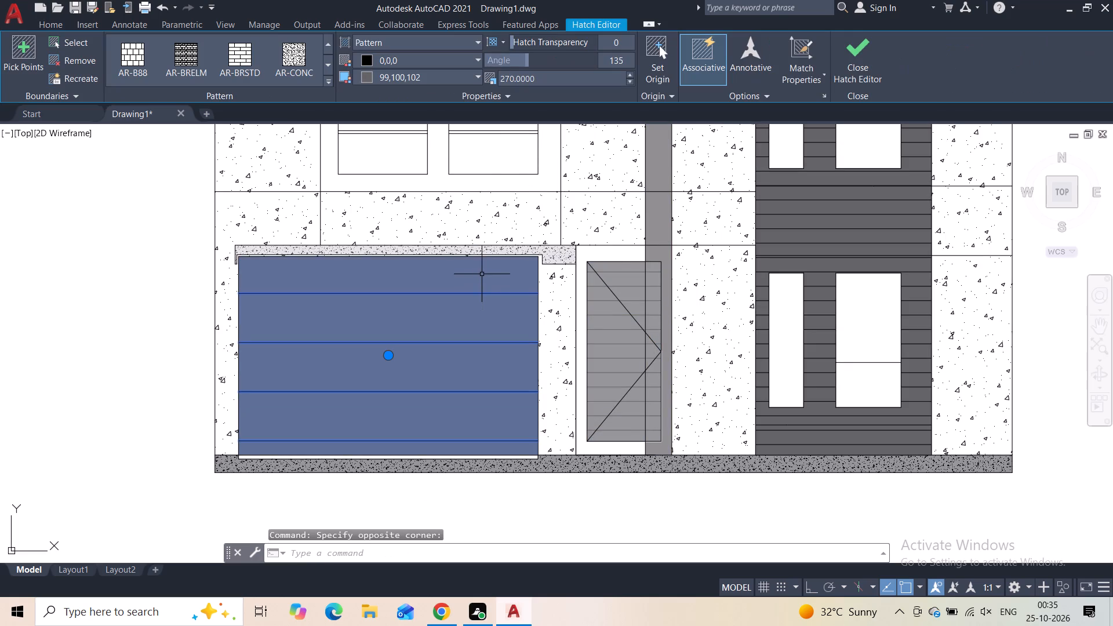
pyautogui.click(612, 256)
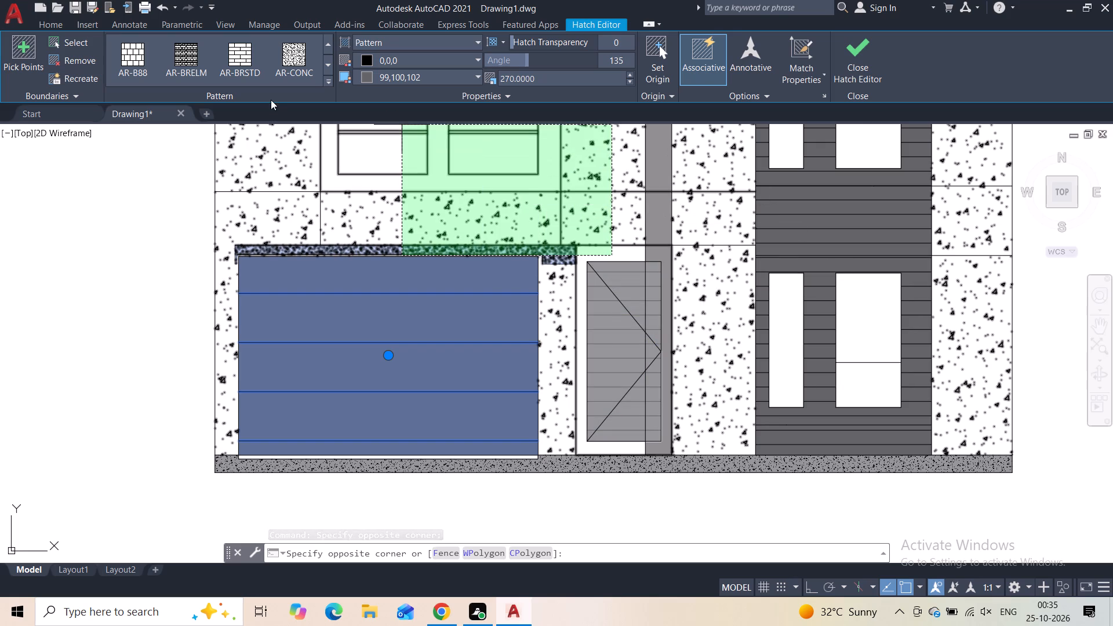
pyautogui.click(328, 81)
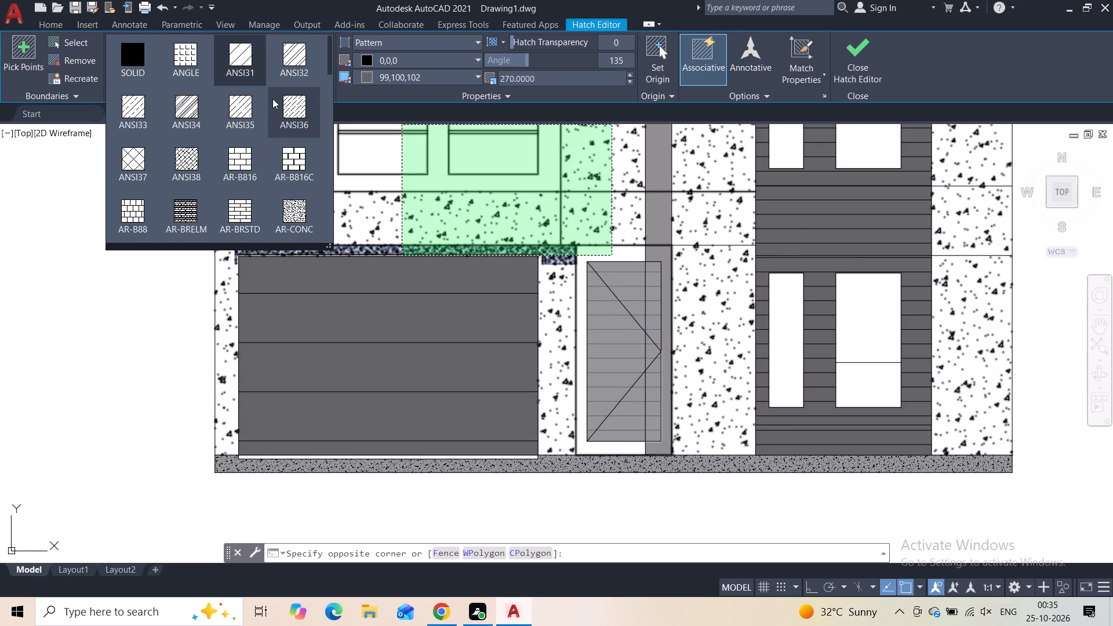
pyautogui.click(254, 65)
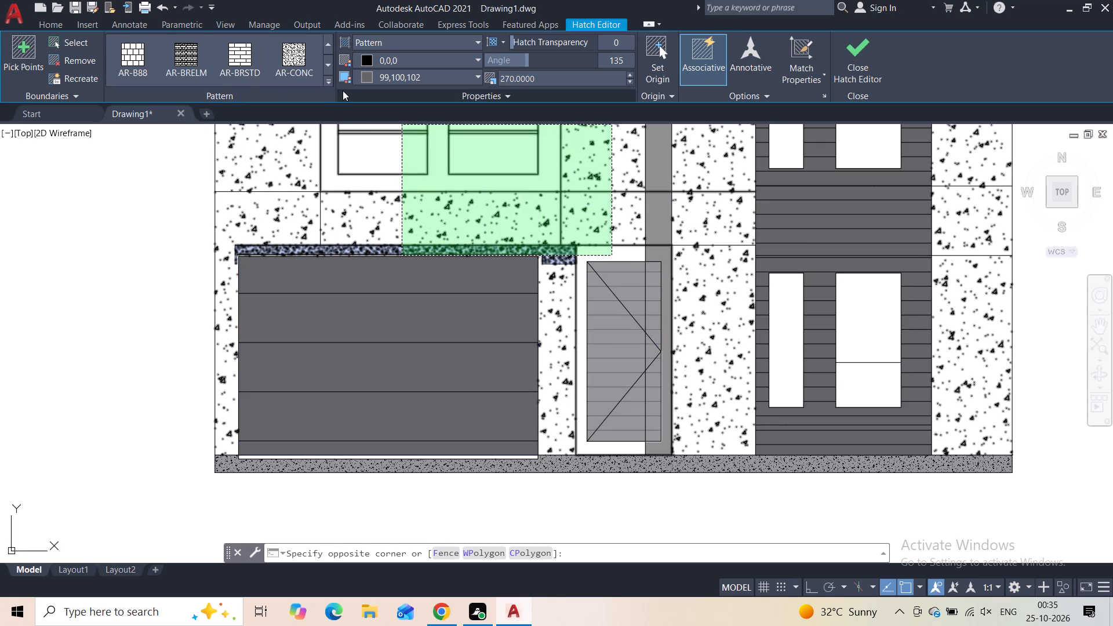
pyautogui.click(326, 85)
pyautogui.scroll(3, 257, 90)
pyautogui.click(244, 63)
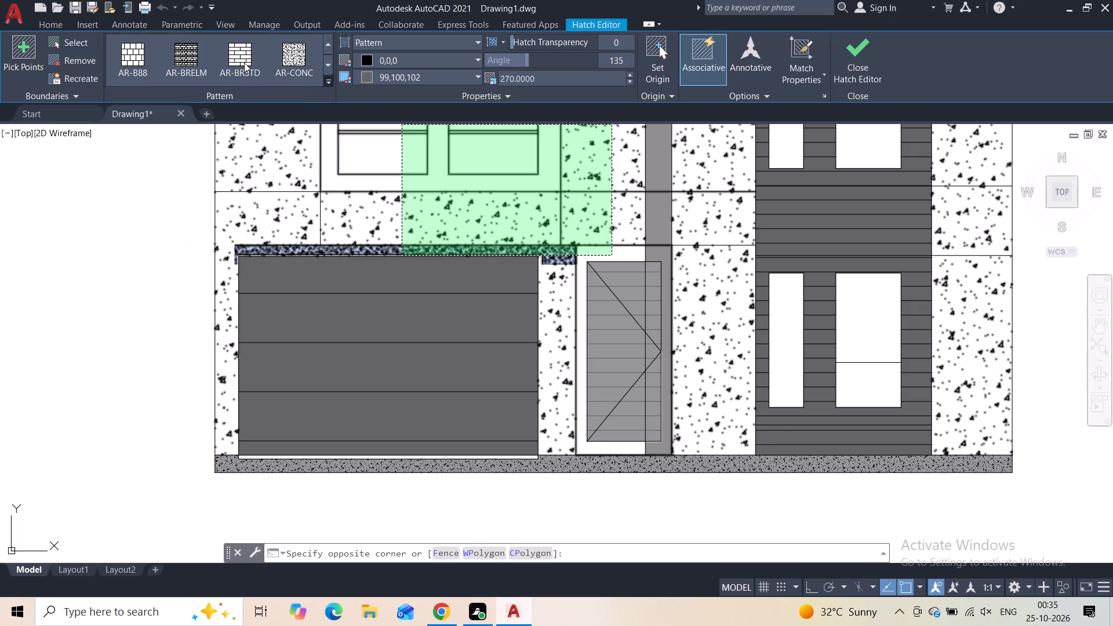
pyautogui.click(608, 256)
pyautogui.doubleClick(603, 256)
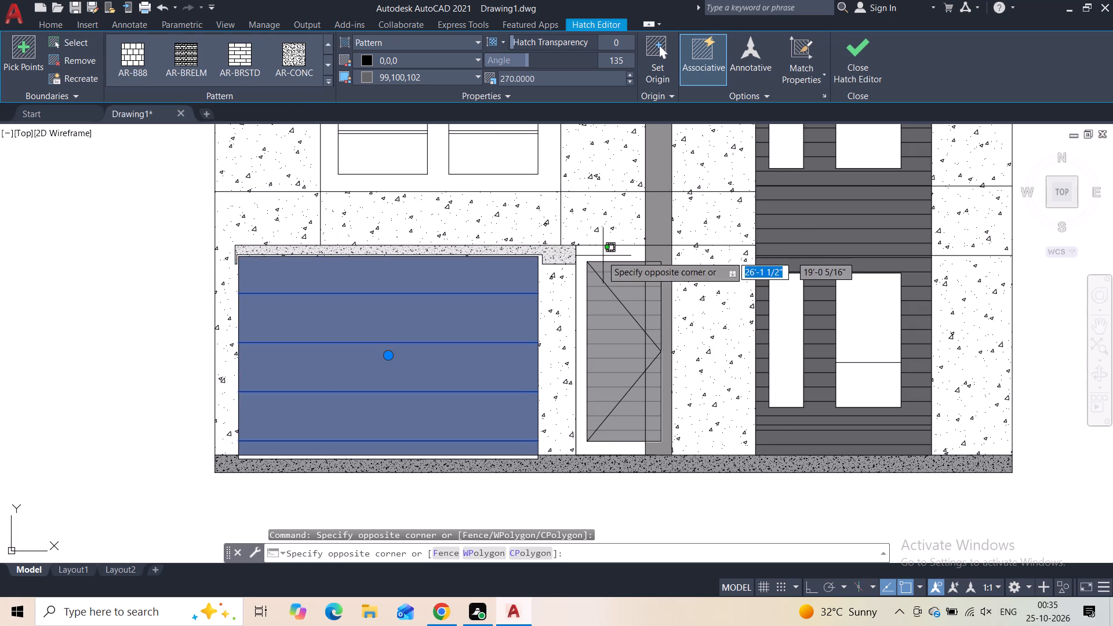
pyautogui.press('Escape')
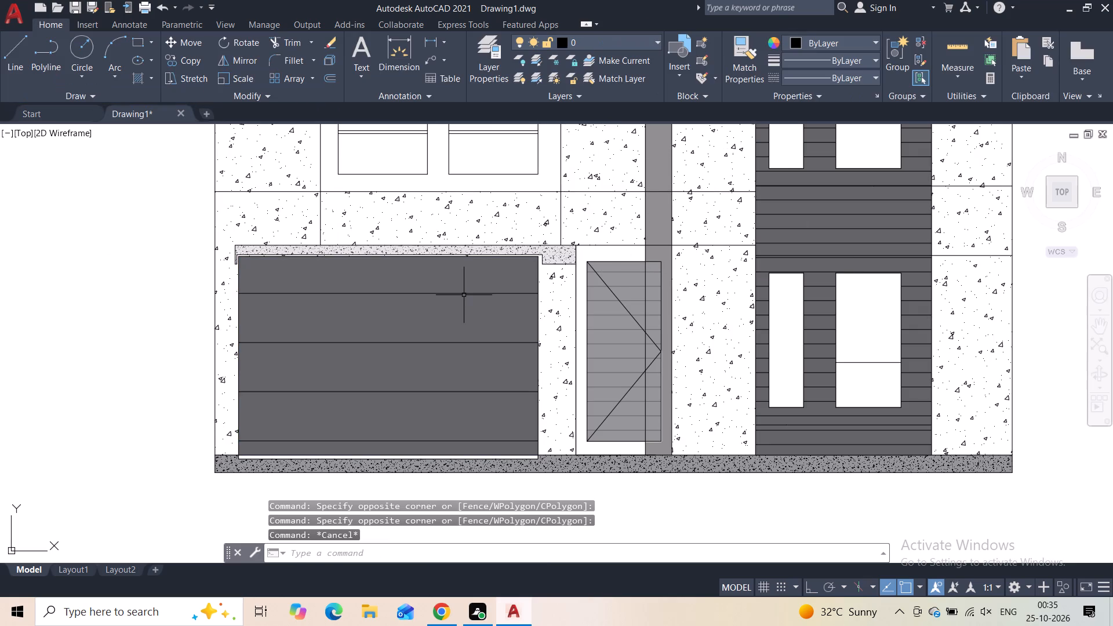
# Apply a SOLID hatch in colour 99,100,102 to the frame area around the entrance door beside the garage.
pyautogui.press('h')
pyautogui.click(489, 322)
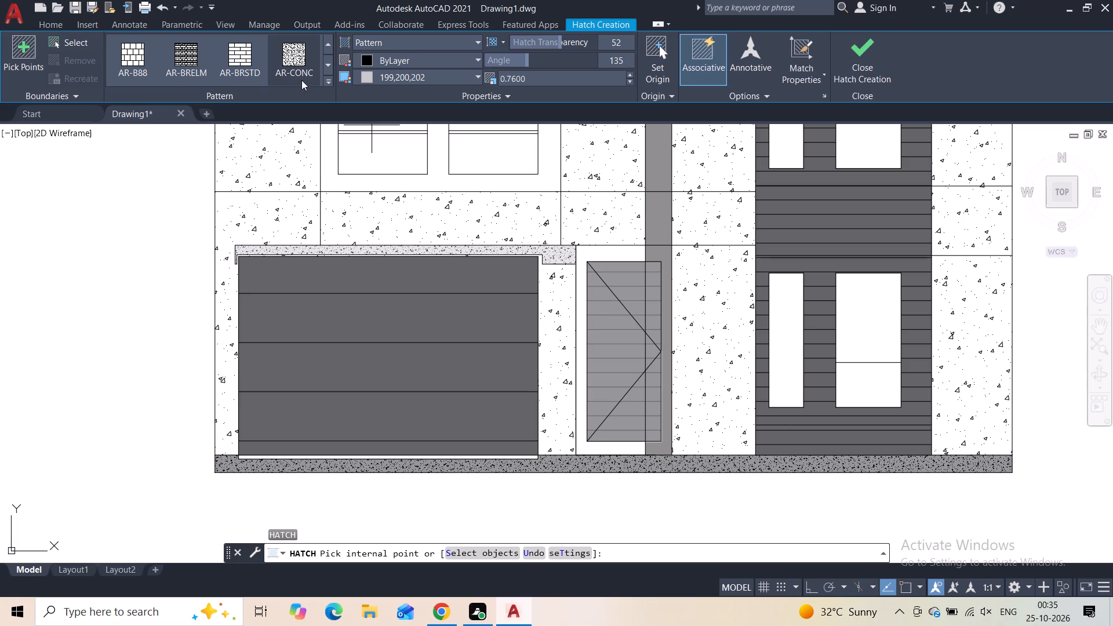
pyautogui.click(329, 84)
pyautogui.scroll(8, 224, 98)
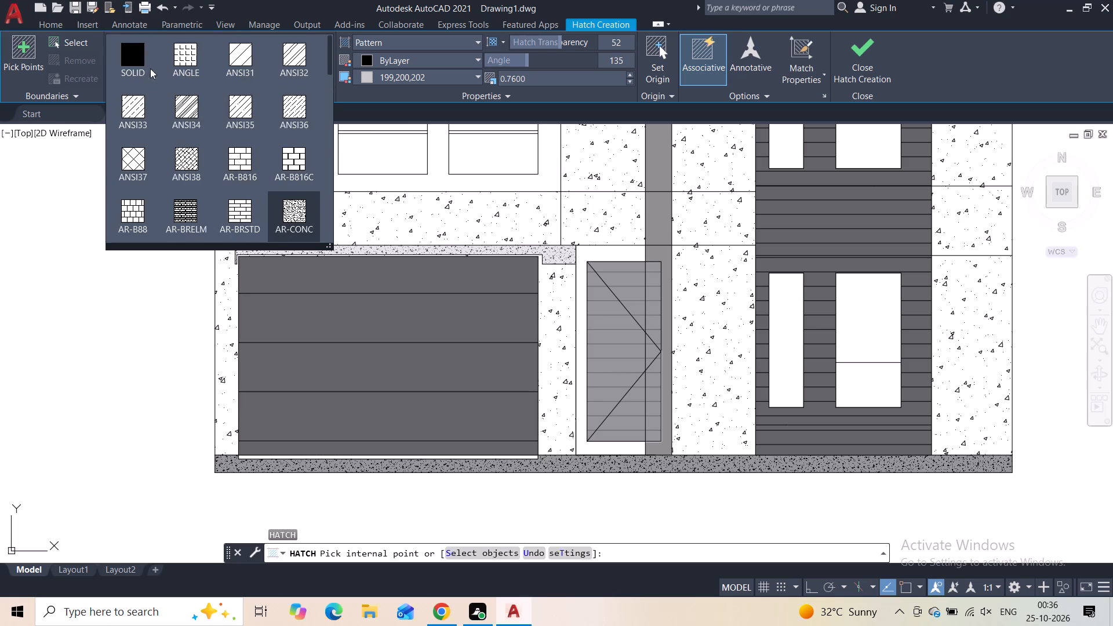
pyautogui.click(144, 65)
pyautogui.click(408, 63)
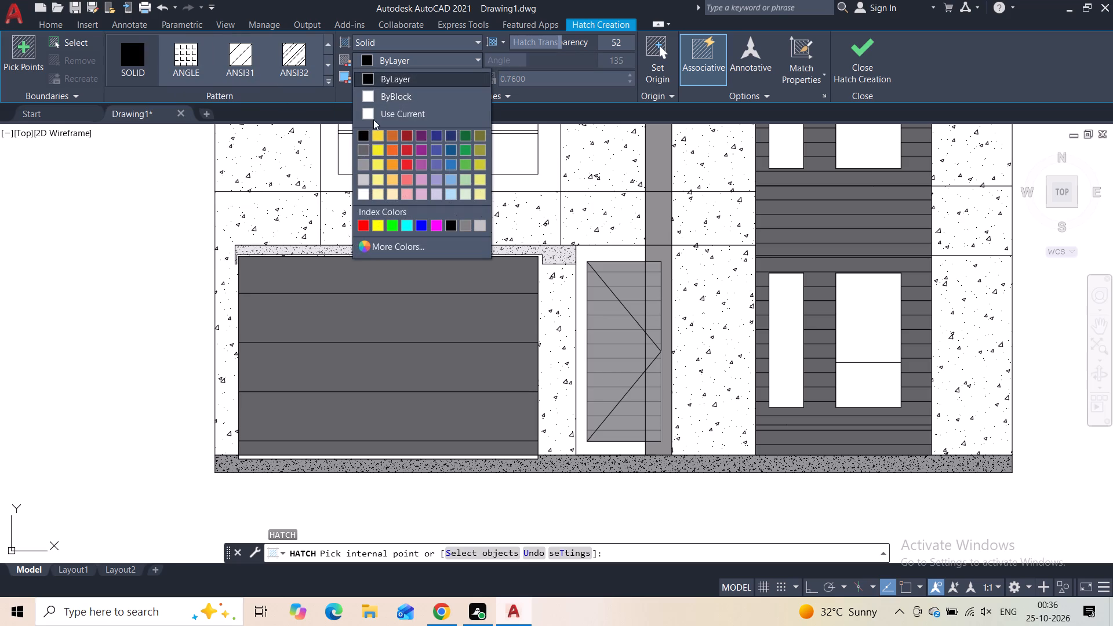
pyautogui.click(365, 146)
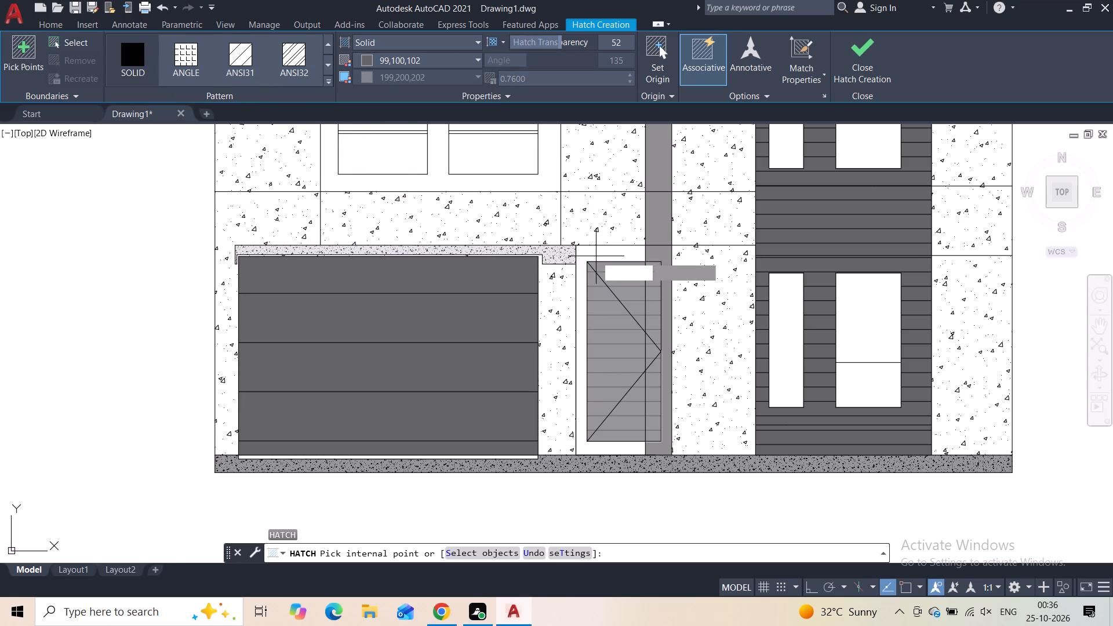
pyautogui.click(596, 257)
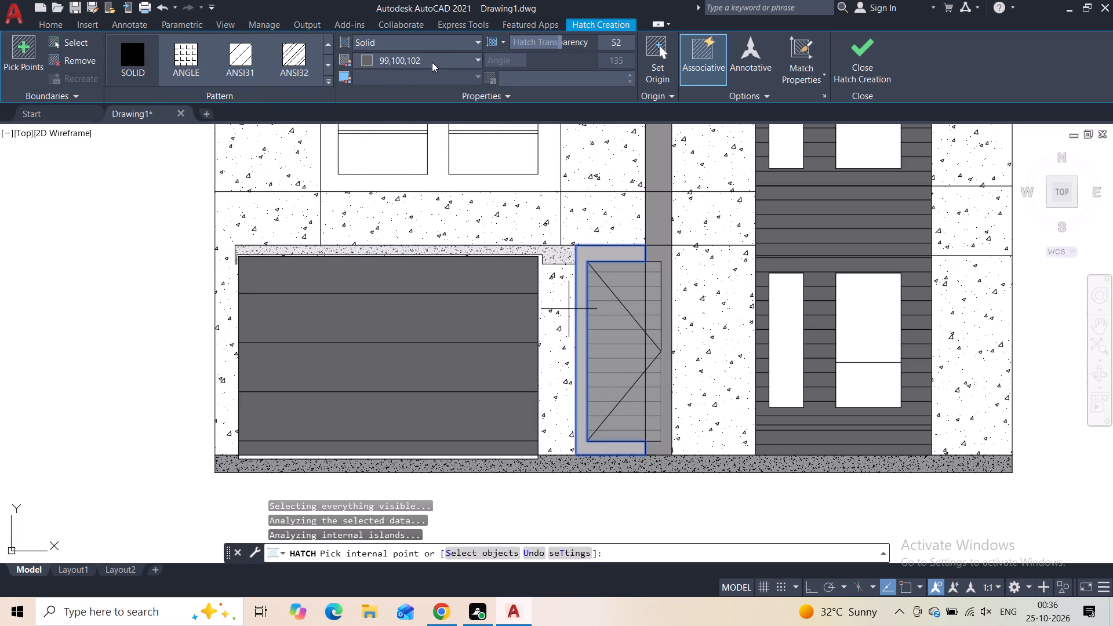
# Reduce the door-surround hatch's transparency to 24 and finish the hatch.
pyautogui.click(425, 61)
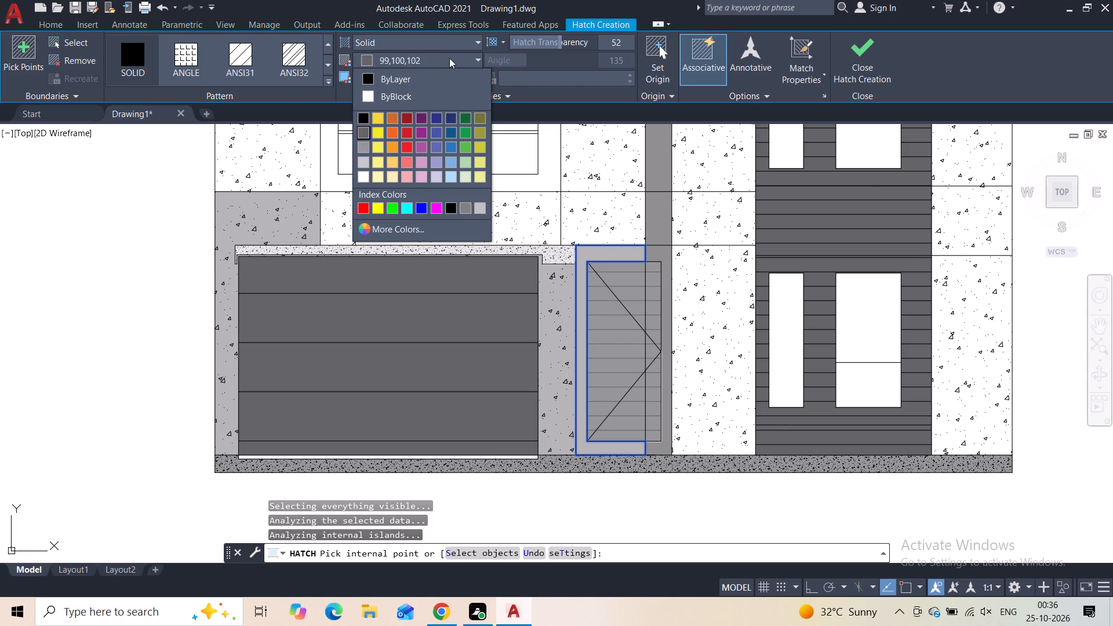
pyautogui.click(481, 63)
pyautogui.moveTo(555, 44); pyautogui.dragTo(525, 48)
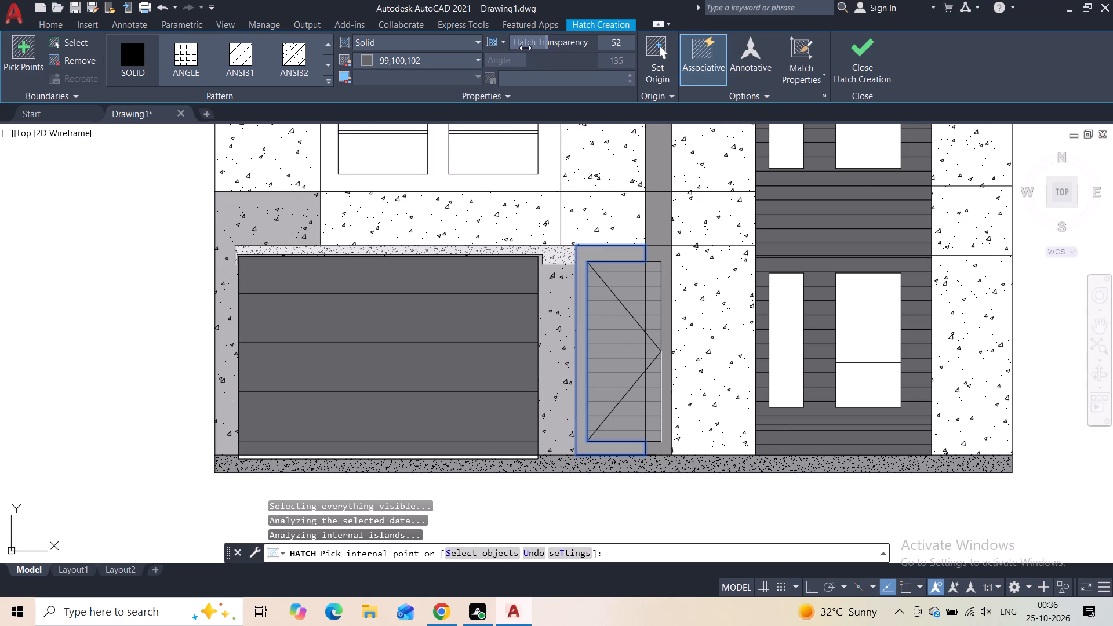
pyautogui.moveTo(525, 48); pyautogui.dragTo(510, 49)
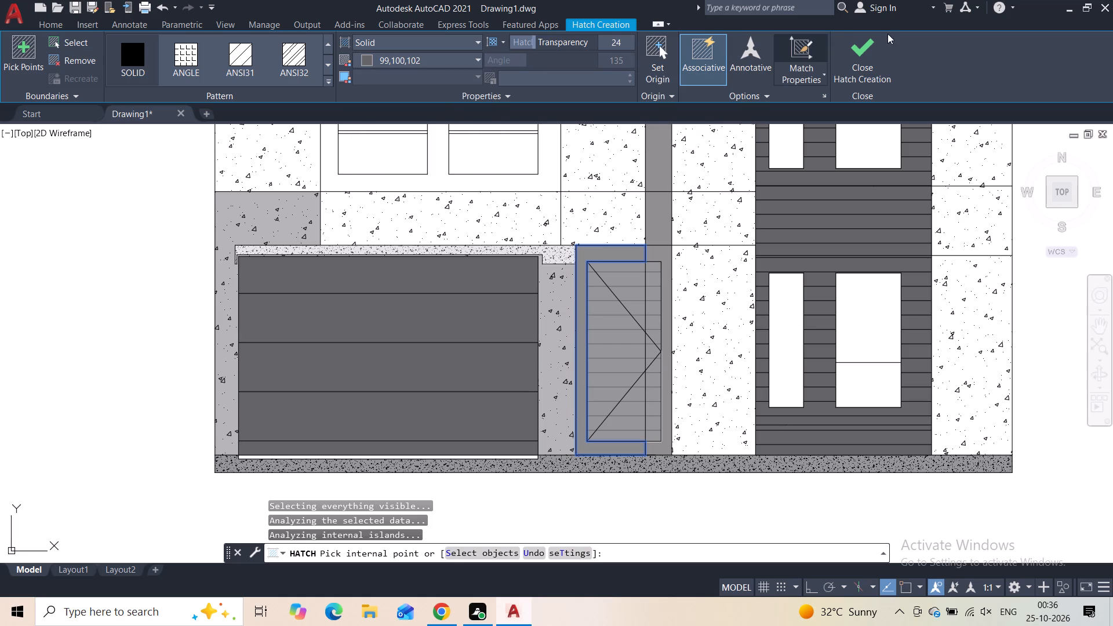
pyautogui.click(854, 59)
pyautogui.scroll(-2, 807, 282)
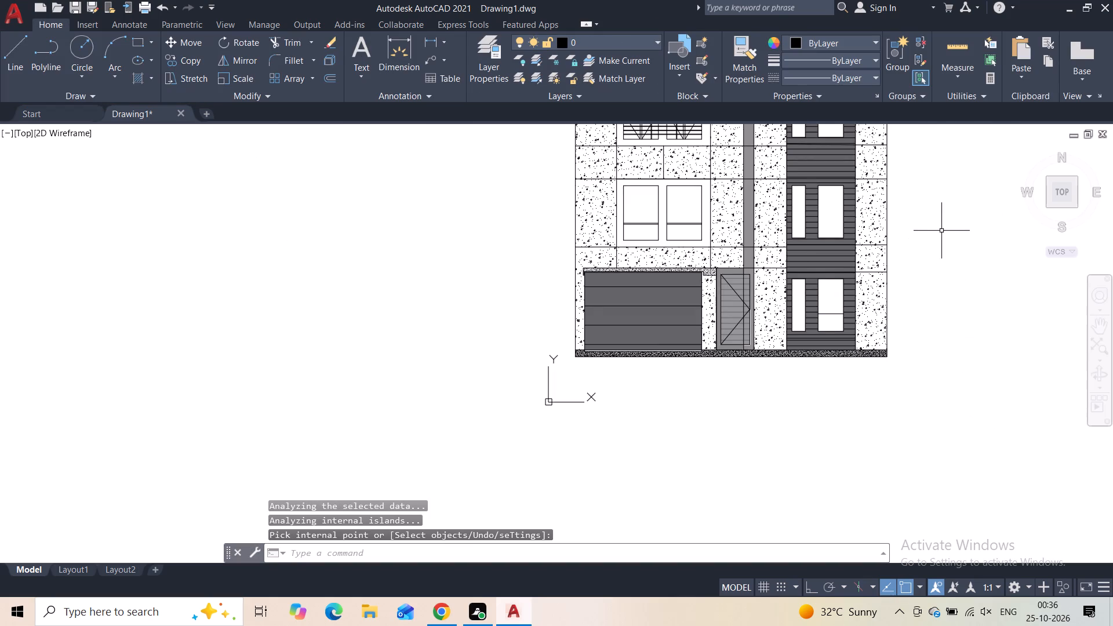
pyautogui.moveTo(941, 231); pyautogui.dragTo(849, 355, button='middle')
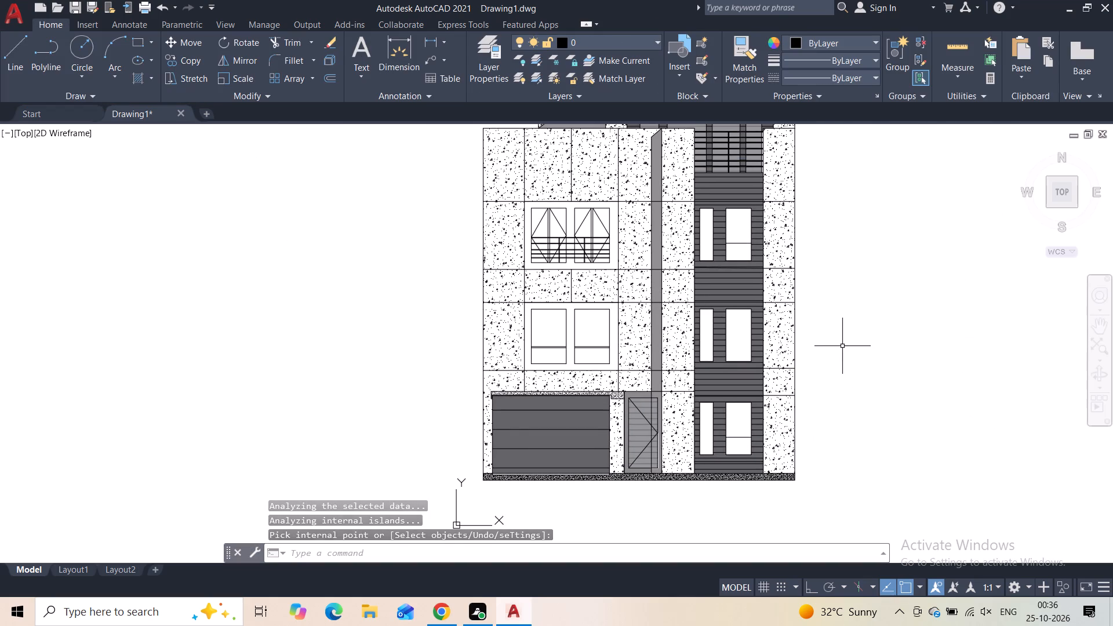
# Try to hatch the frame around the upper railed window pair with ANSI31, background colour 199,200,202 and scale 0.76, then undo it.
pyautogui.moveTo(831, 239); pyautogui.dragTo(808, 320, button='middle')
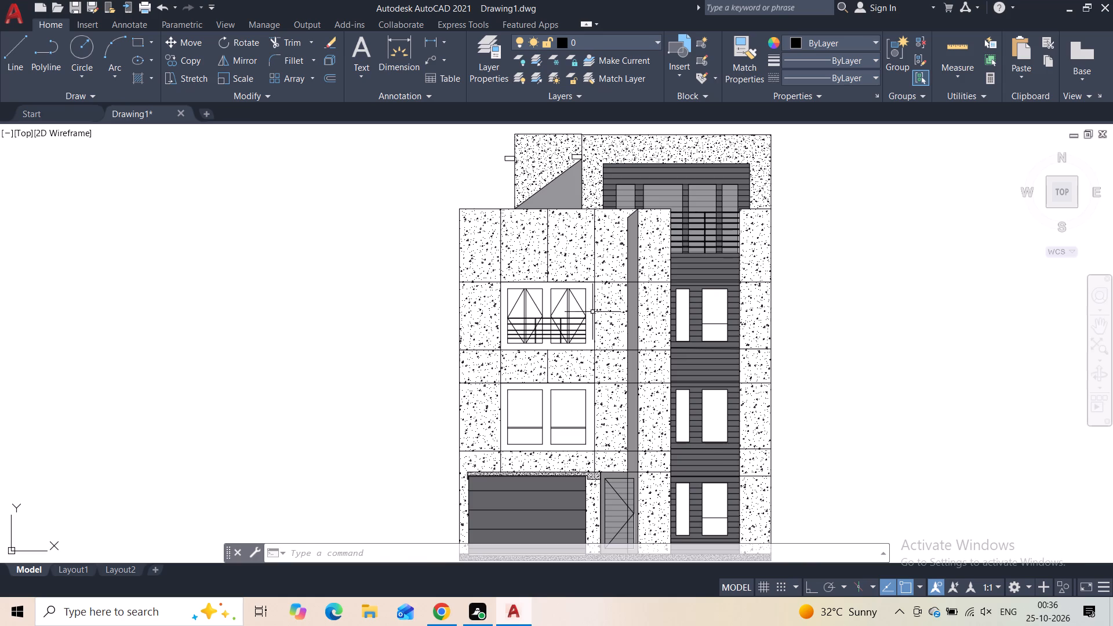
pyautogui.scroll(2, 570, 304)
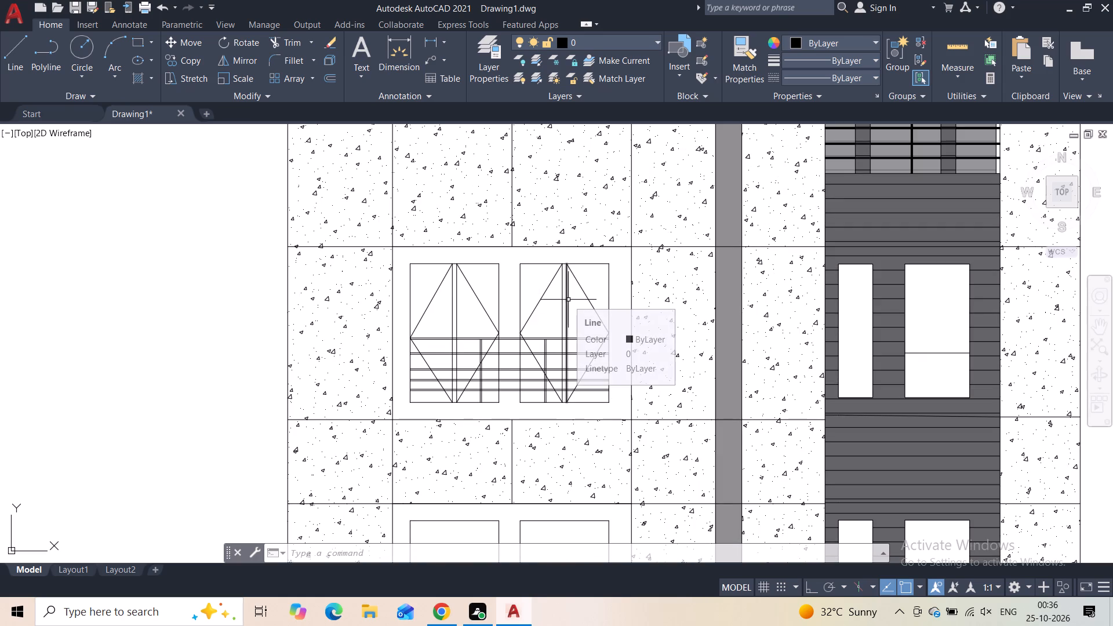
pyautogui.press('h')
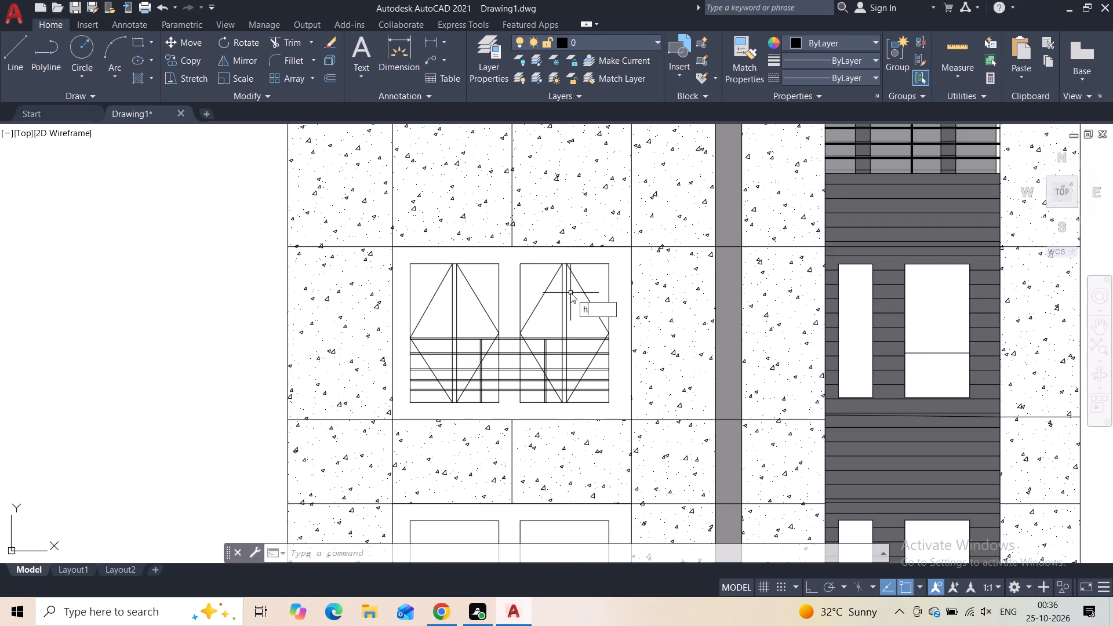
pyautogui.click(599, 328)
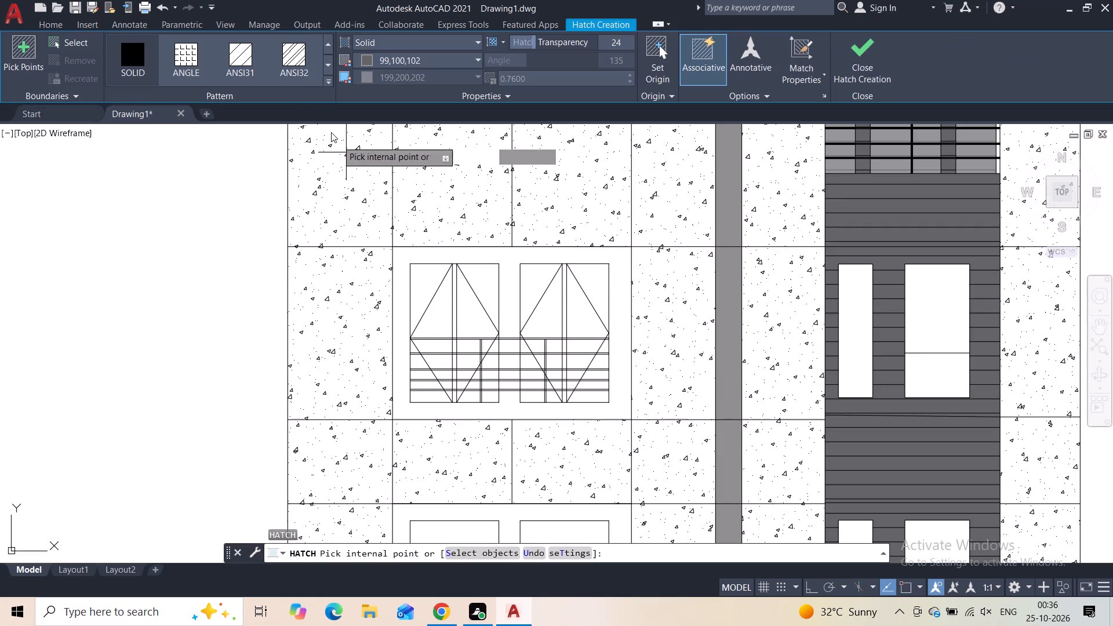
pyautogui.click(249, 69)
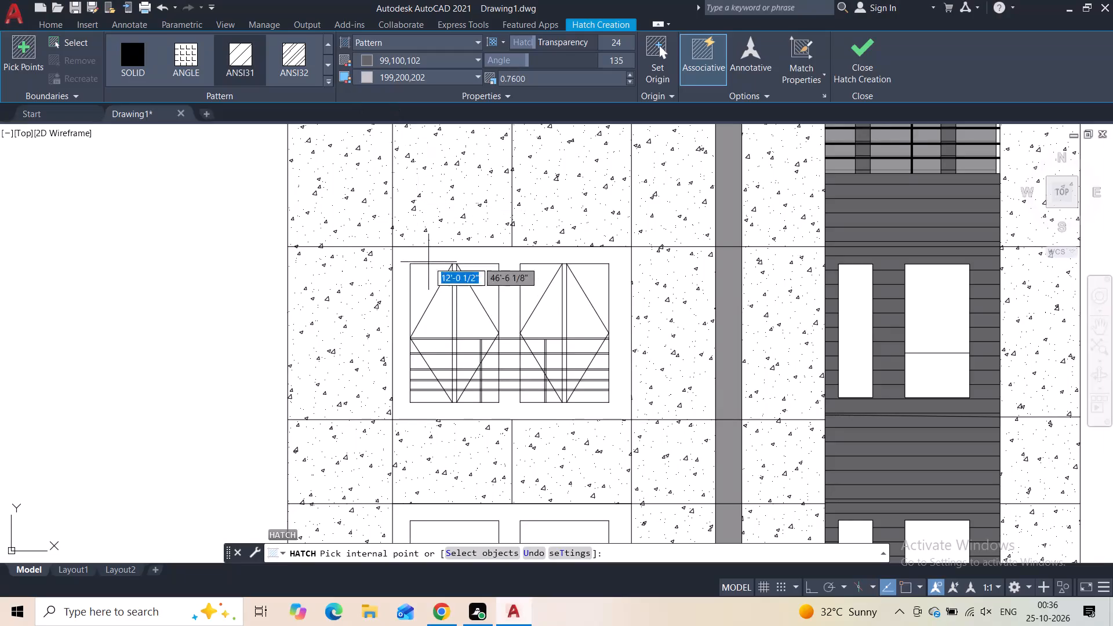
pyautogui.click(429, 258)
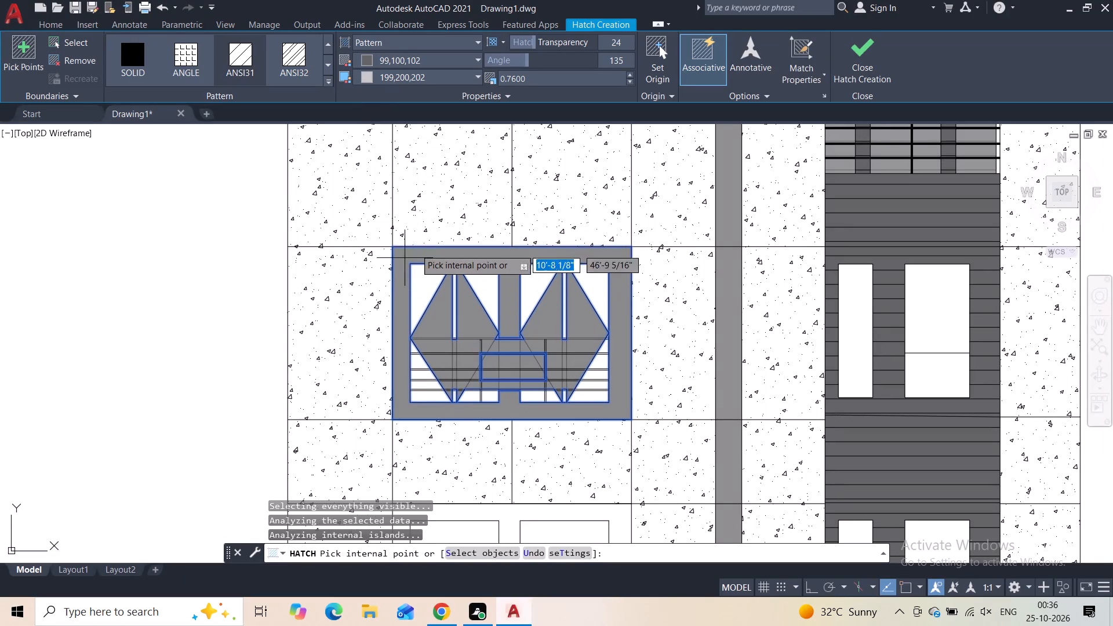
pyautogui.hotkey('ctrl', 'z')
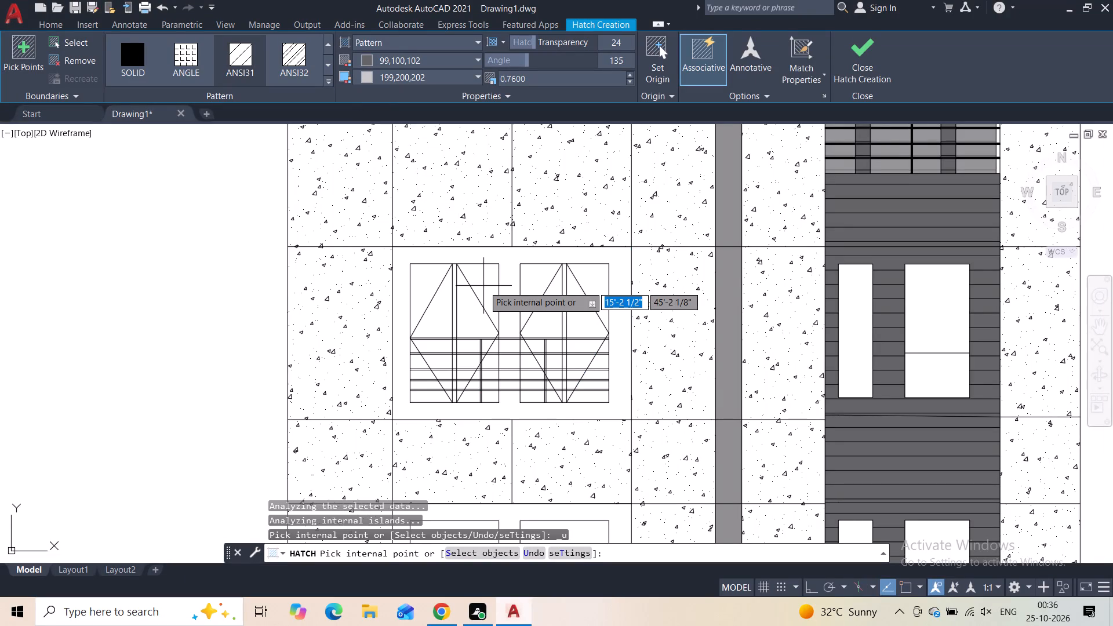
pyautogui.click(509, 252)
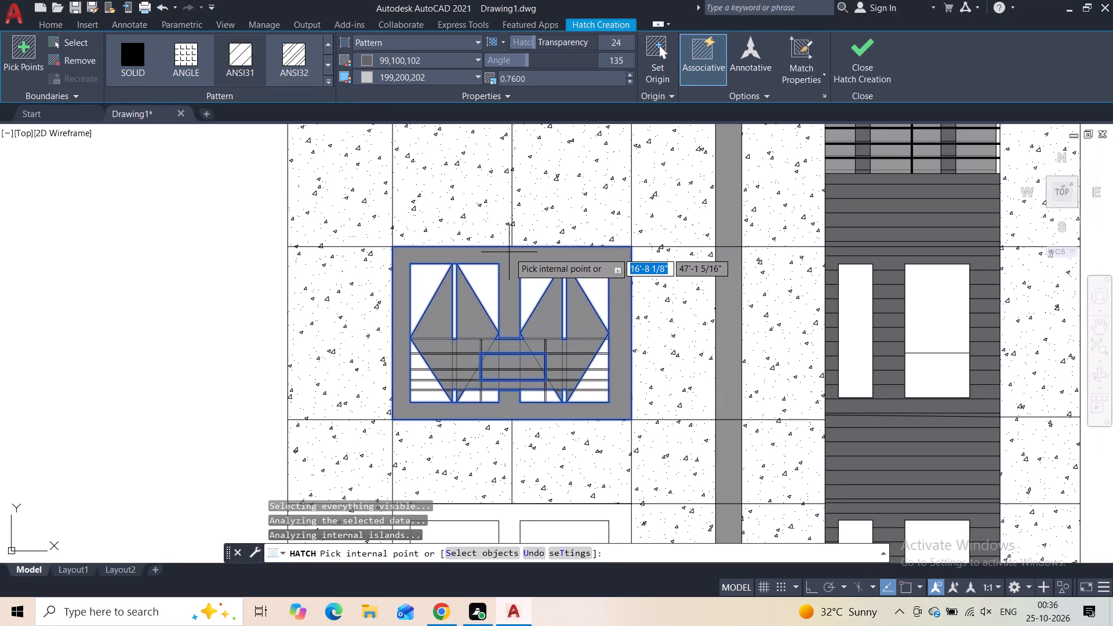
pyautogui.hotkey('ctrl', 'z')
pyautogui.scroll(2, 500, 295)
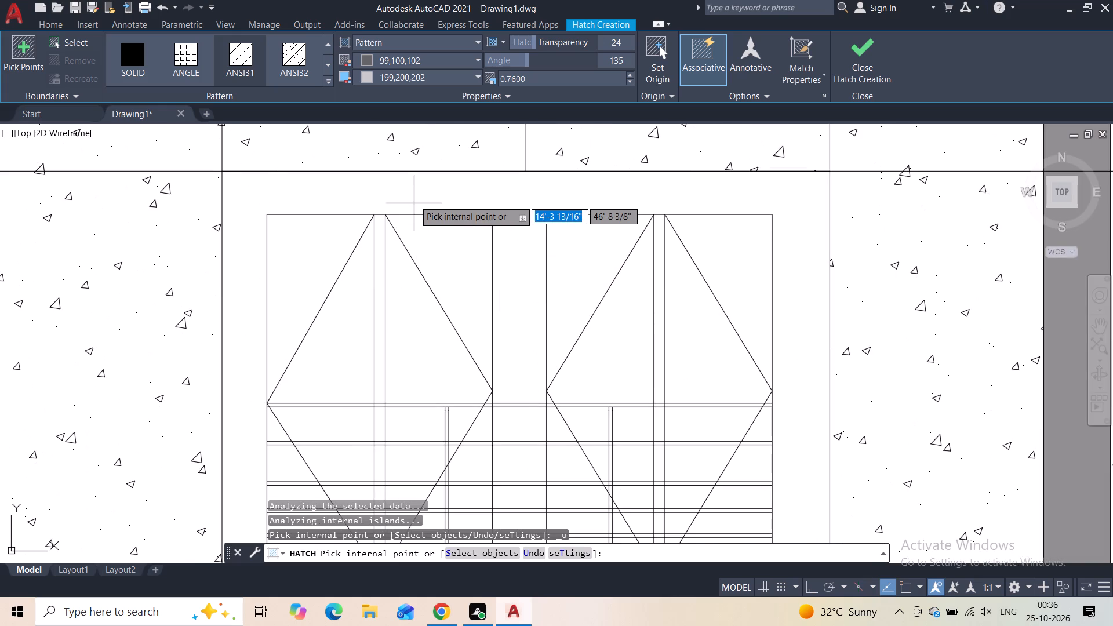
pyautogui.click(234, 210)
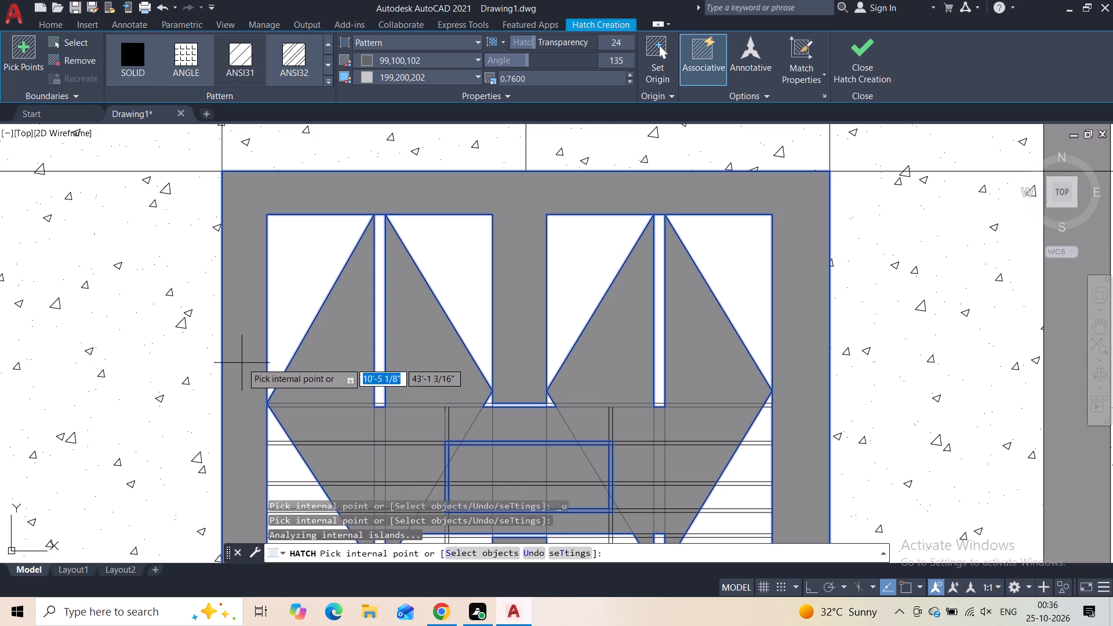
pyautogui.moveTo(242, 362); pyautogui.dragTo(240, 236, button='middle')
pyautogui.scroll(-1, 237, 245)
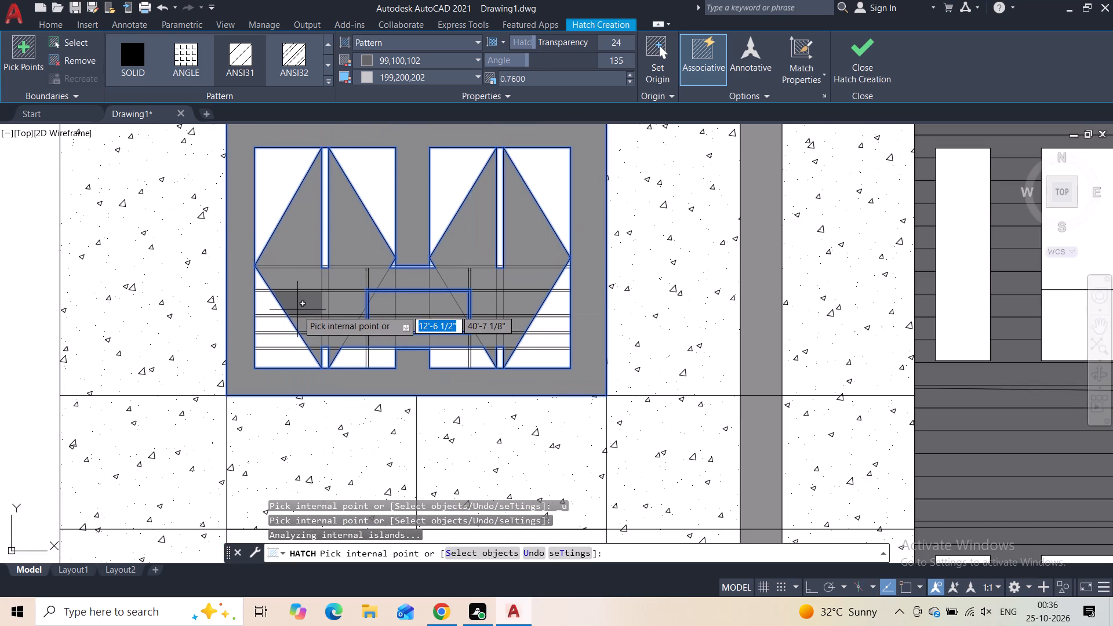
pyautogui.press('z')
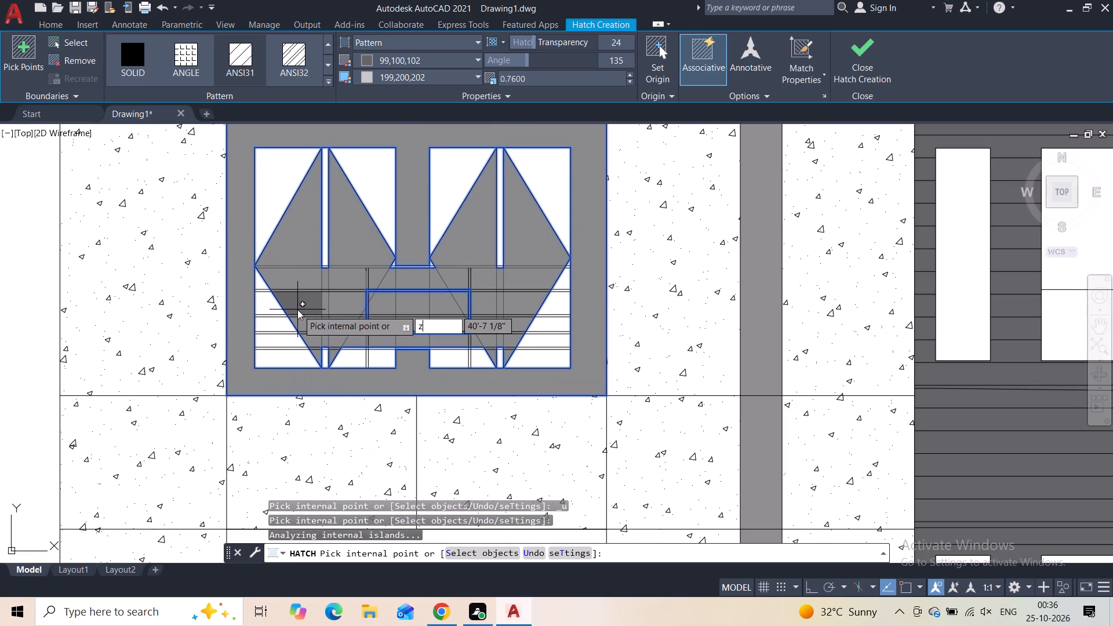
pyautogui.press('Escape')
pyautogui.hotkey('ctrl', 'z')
# Hatch the frame around the lower window pair with ANSI31 in ByLayer colour, using background colour 99,100,102 at scale 27.
pyautogui.scroll(-1, 347, 397)
pyautogui.moveTo(347, 402); pyautogui.dragTo(253, 198, button='middle')
pyautogui.scroll(2, 293, 296)
pyautogui.click(281, 271)
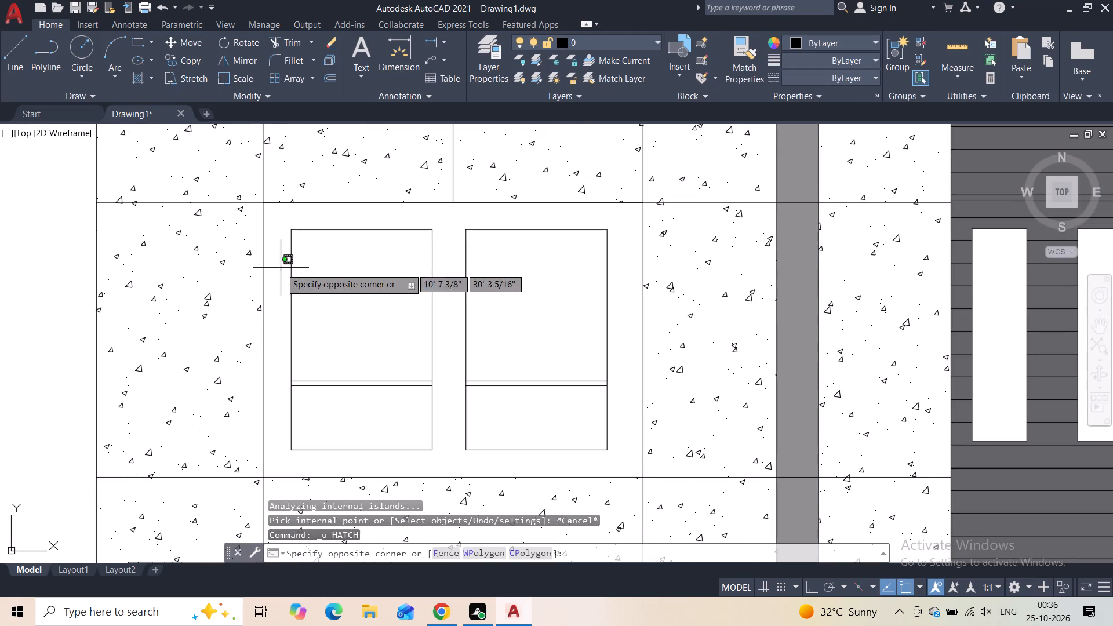
pyautogui.press('Escape')
pyautogui.press('h')
pyautogui.click(313, 300)
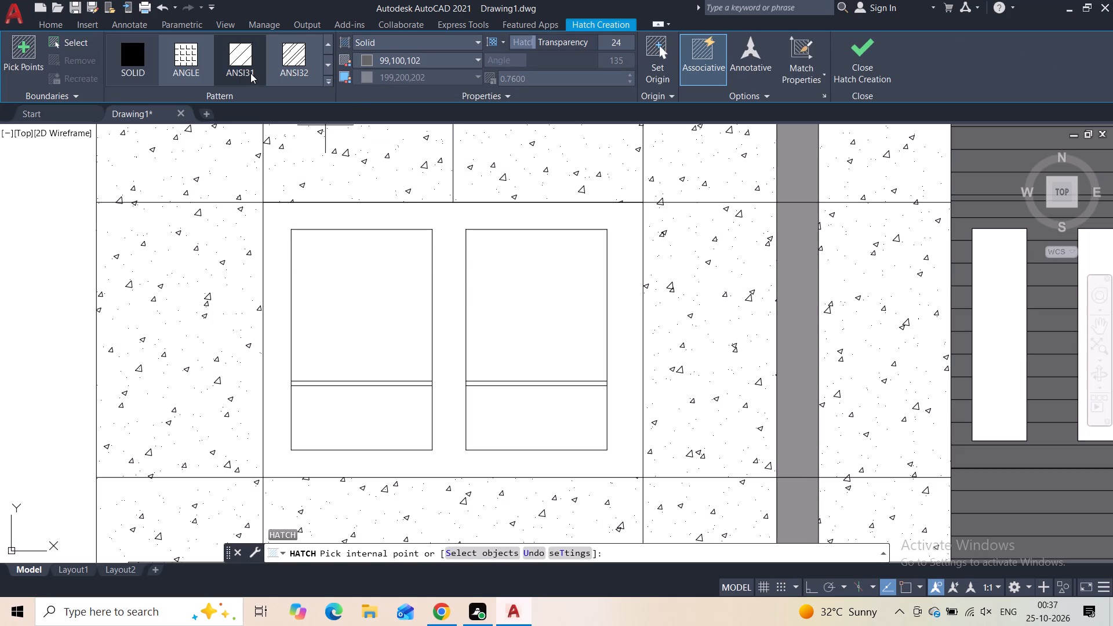
pyautogui.click(246, 73)
pyautogui.click(395, 79)
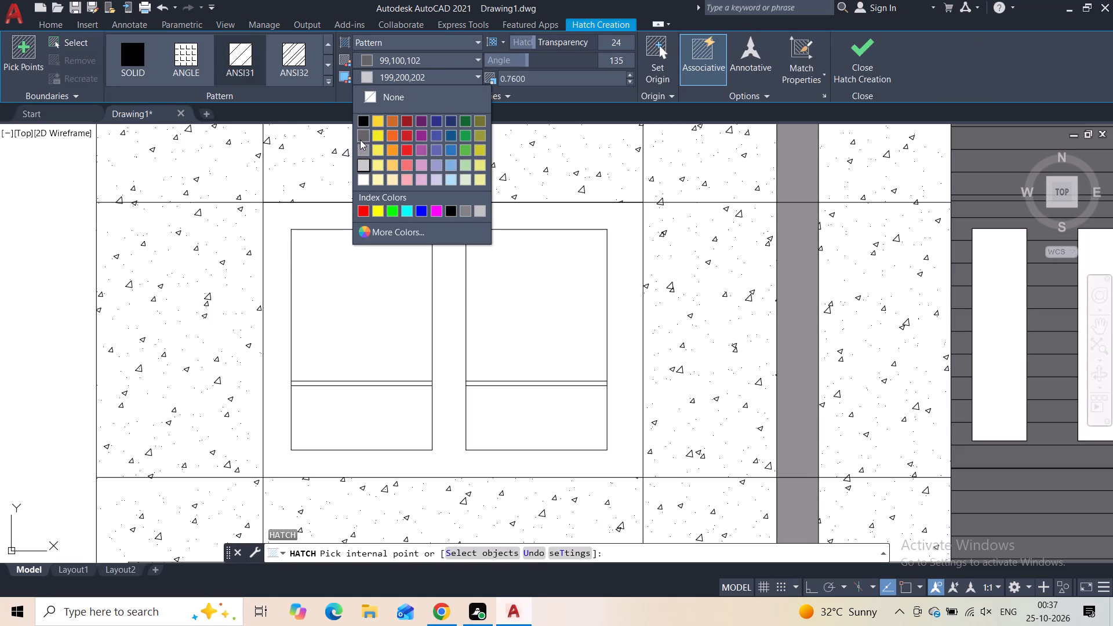
pyautogui.click(360, 140)
pyautogui.click(382, 59)
pyautogui.click(372, 80)
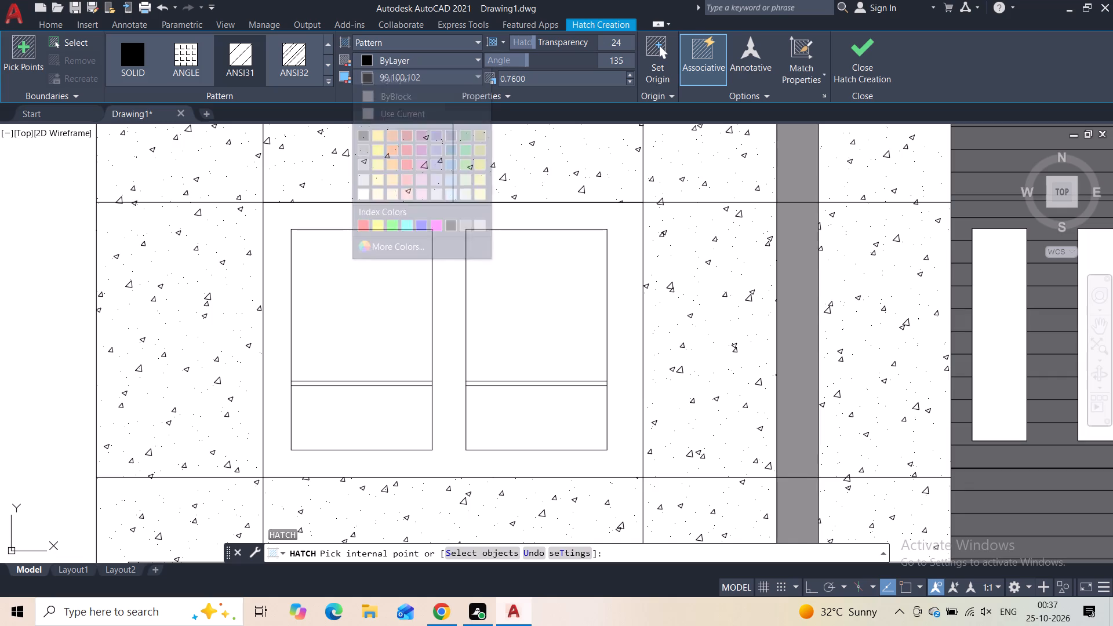
pyautogui.click(311, 216)
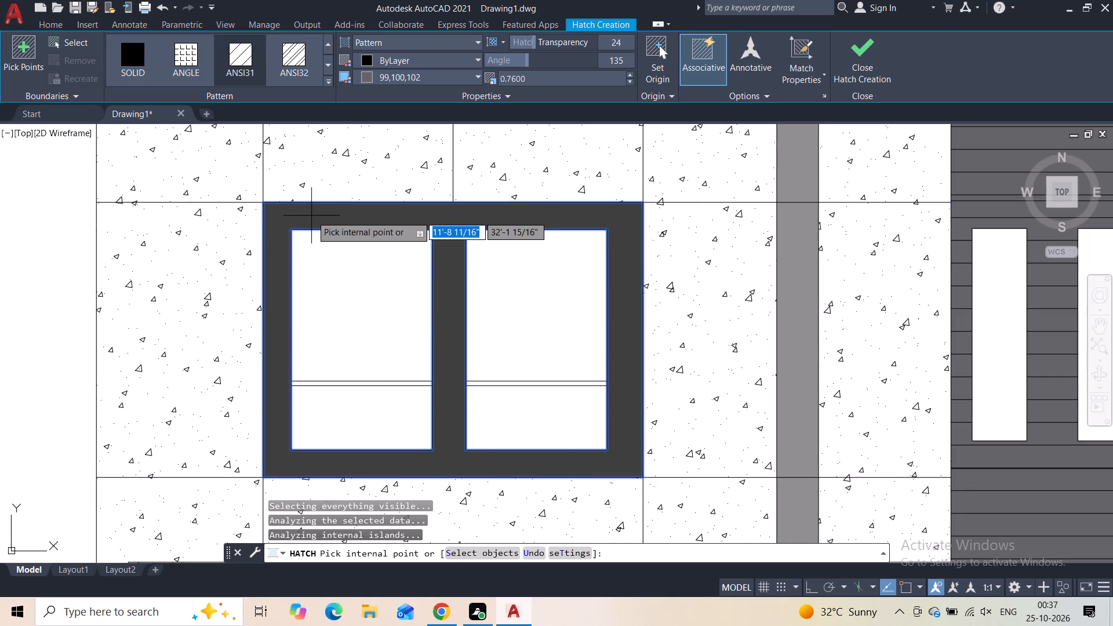
pyautogui.click(631, 74)
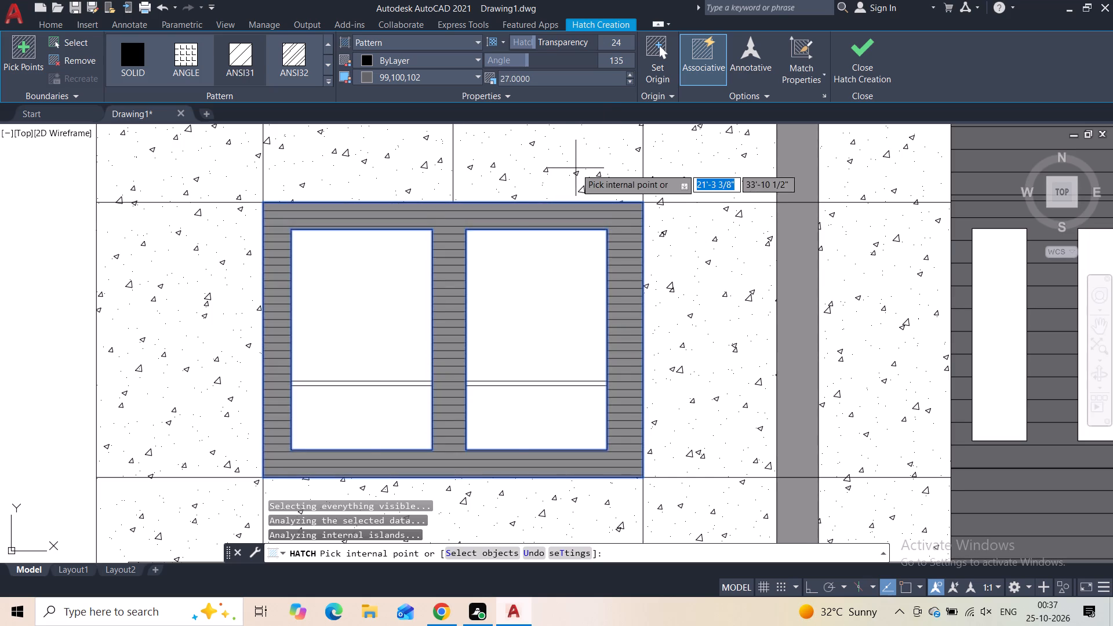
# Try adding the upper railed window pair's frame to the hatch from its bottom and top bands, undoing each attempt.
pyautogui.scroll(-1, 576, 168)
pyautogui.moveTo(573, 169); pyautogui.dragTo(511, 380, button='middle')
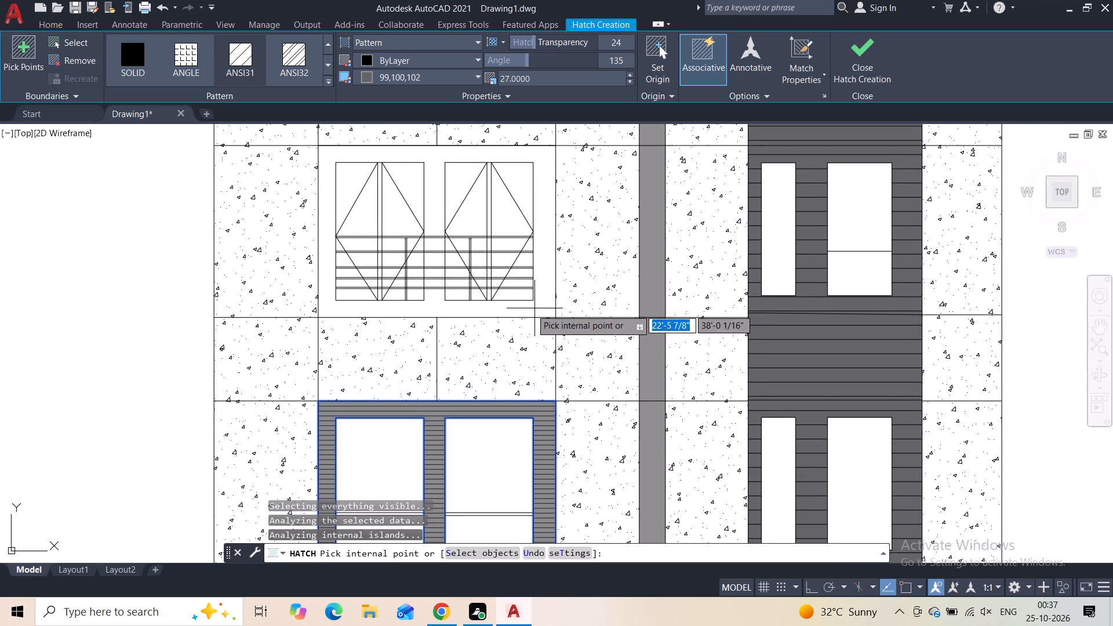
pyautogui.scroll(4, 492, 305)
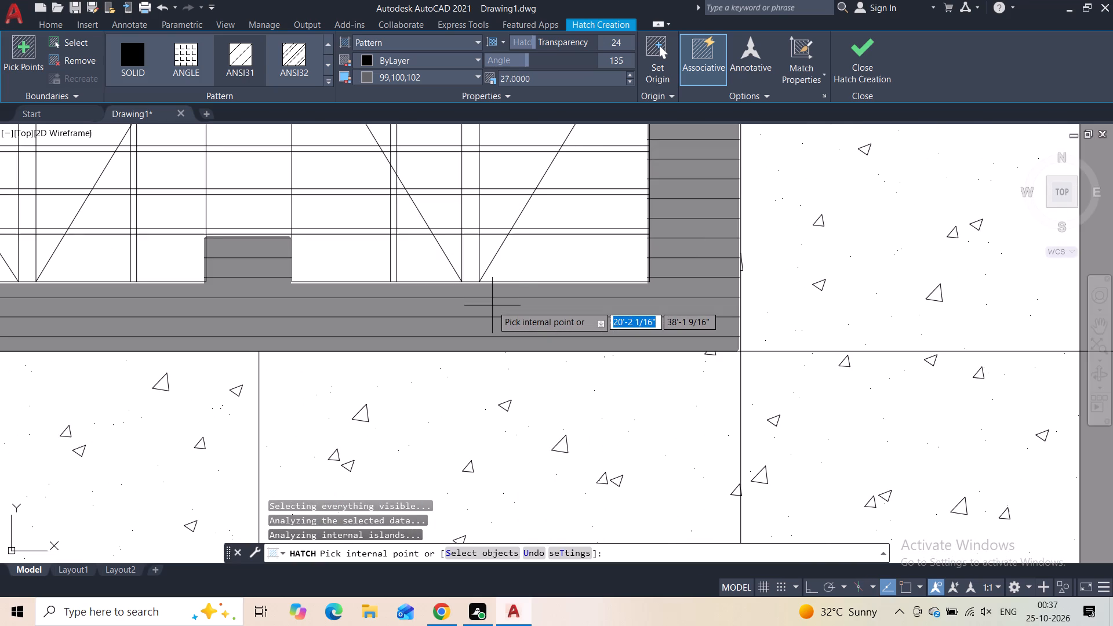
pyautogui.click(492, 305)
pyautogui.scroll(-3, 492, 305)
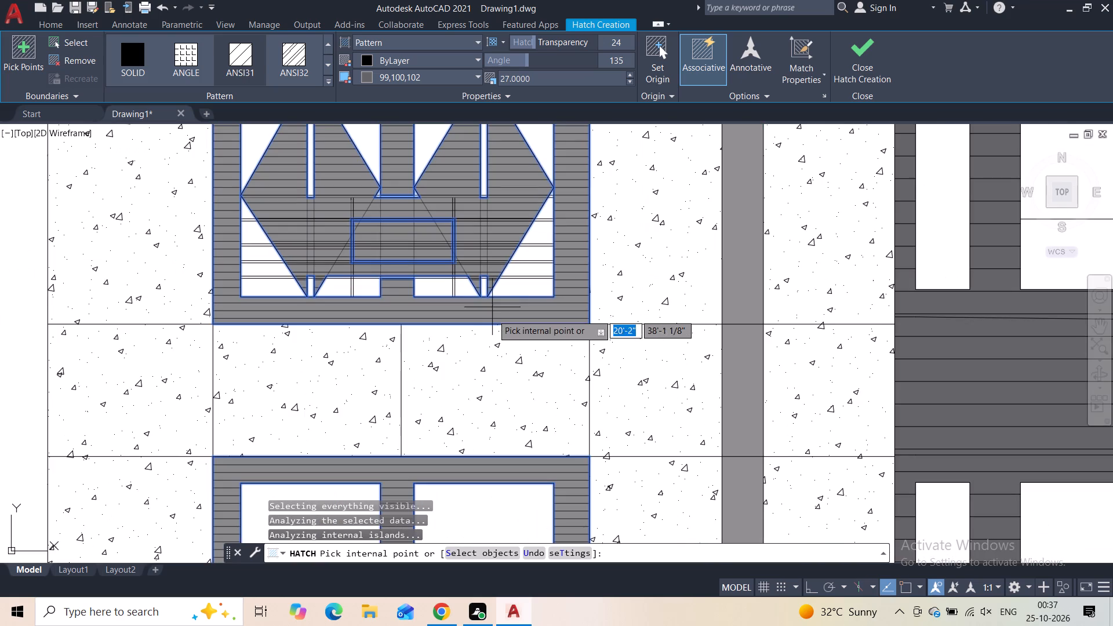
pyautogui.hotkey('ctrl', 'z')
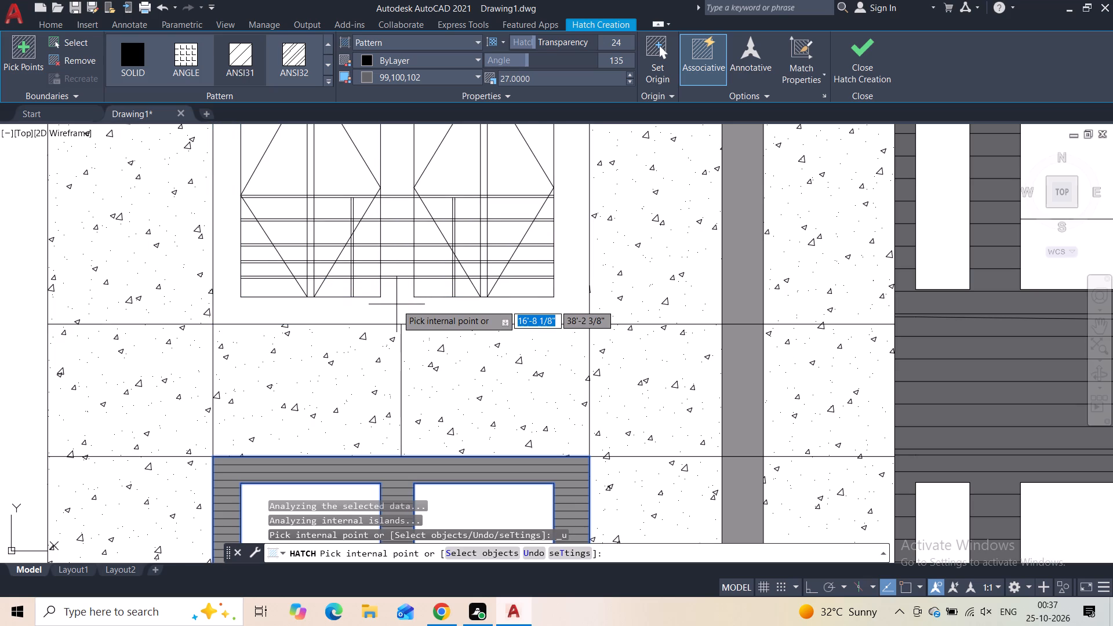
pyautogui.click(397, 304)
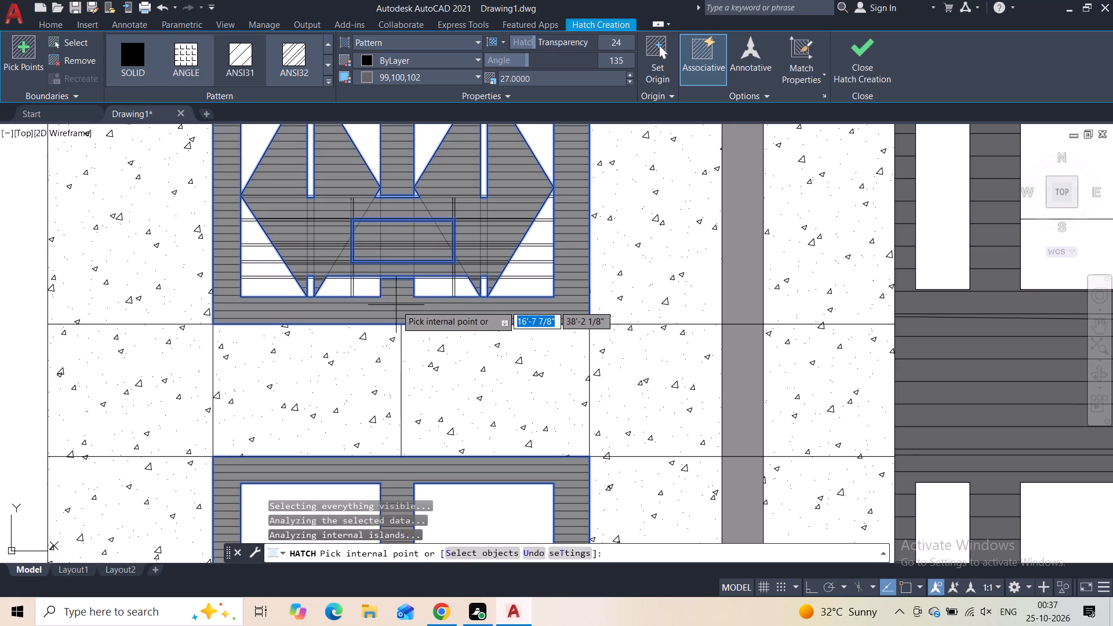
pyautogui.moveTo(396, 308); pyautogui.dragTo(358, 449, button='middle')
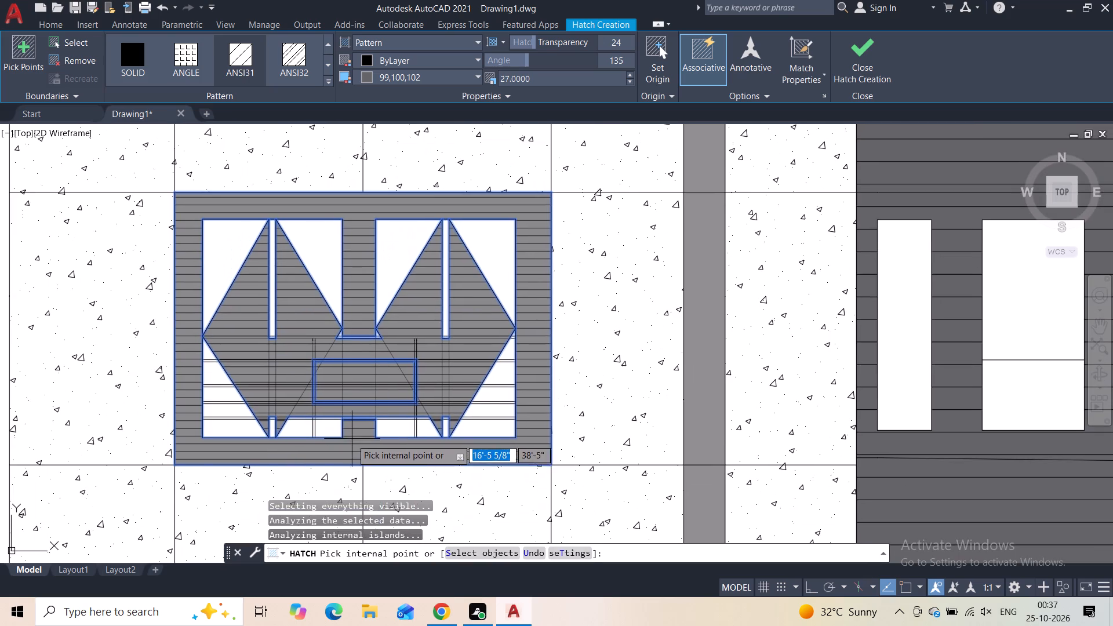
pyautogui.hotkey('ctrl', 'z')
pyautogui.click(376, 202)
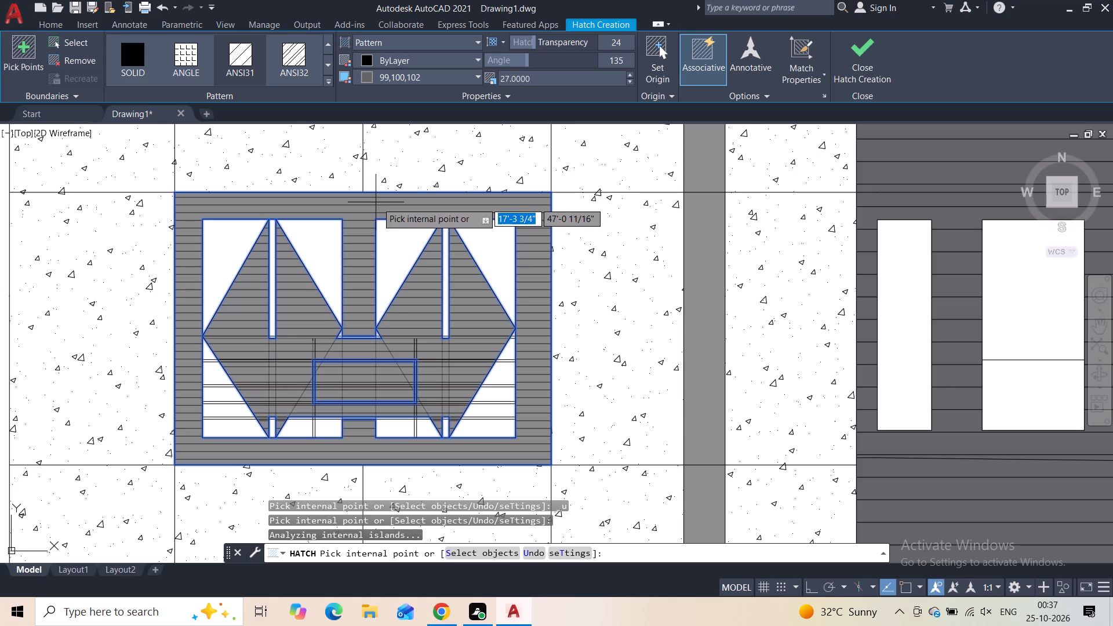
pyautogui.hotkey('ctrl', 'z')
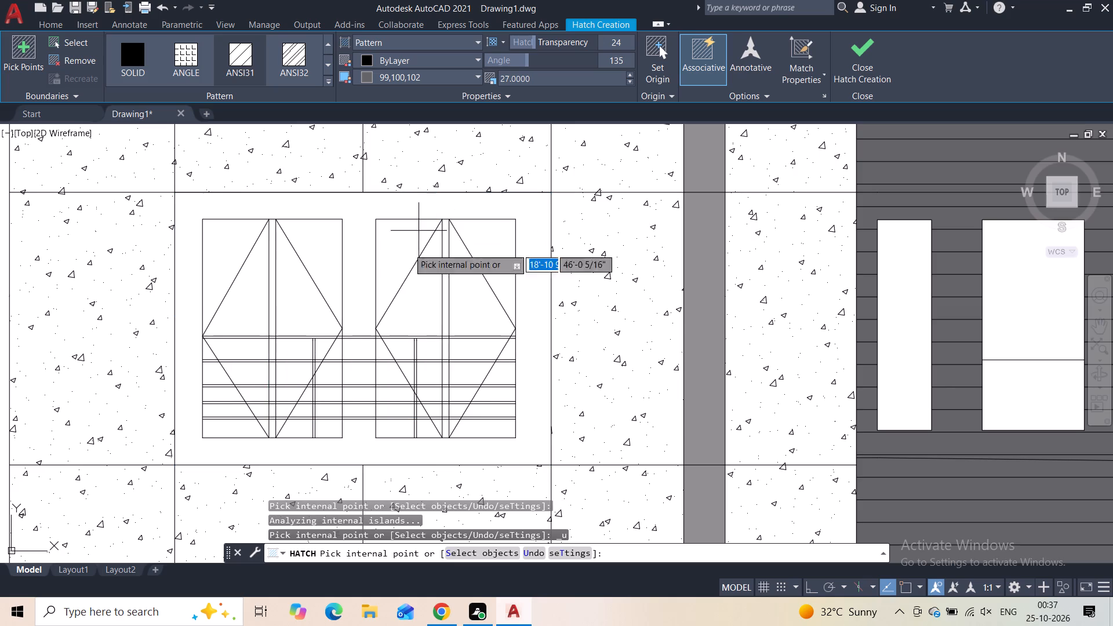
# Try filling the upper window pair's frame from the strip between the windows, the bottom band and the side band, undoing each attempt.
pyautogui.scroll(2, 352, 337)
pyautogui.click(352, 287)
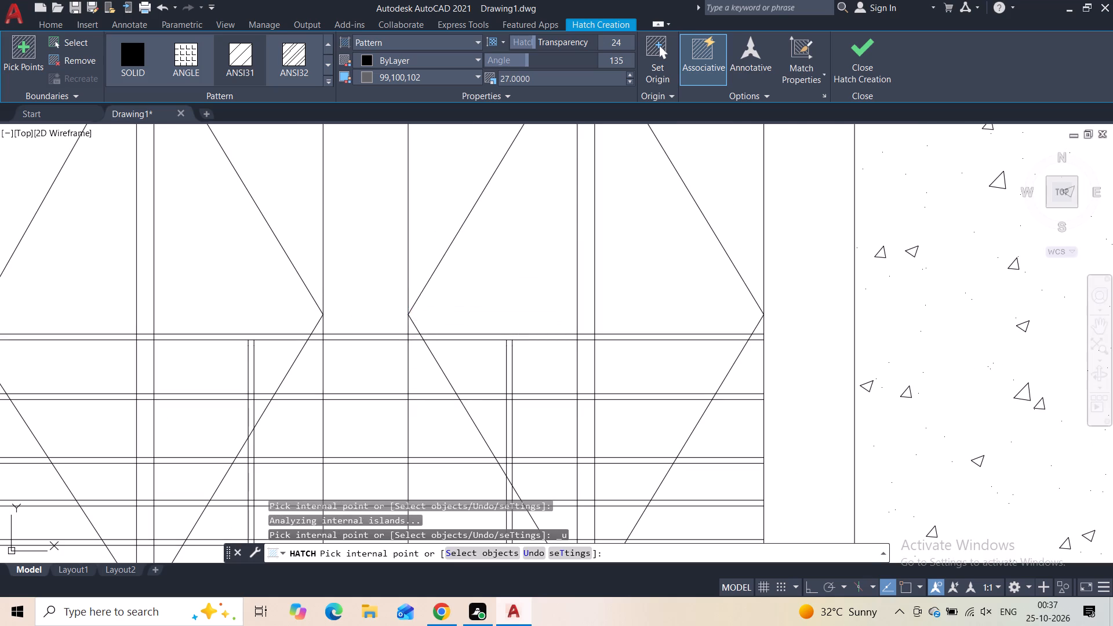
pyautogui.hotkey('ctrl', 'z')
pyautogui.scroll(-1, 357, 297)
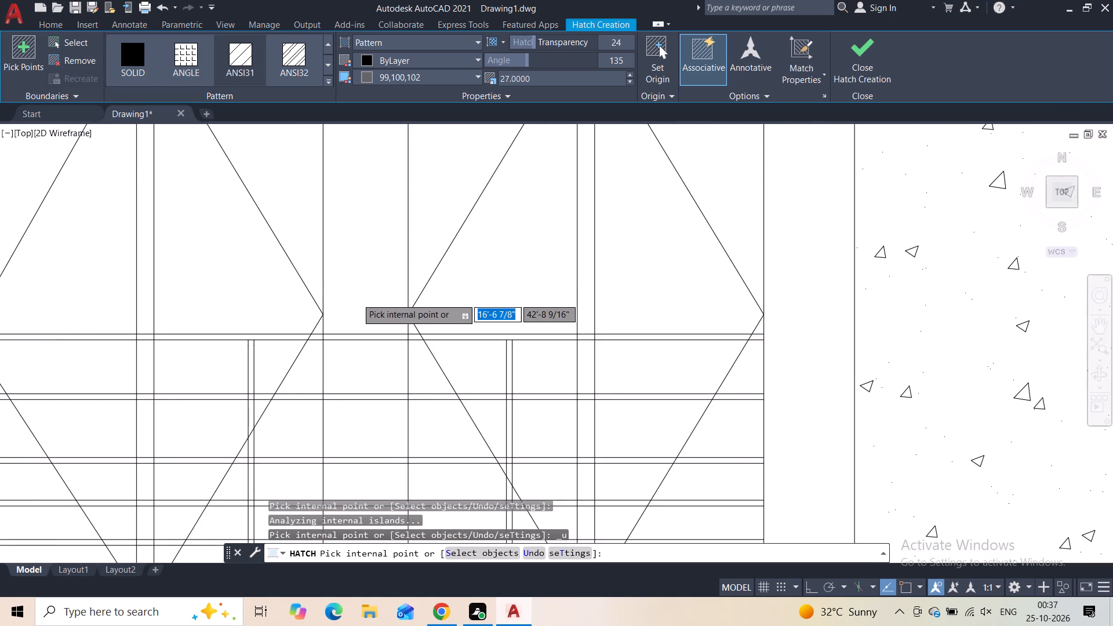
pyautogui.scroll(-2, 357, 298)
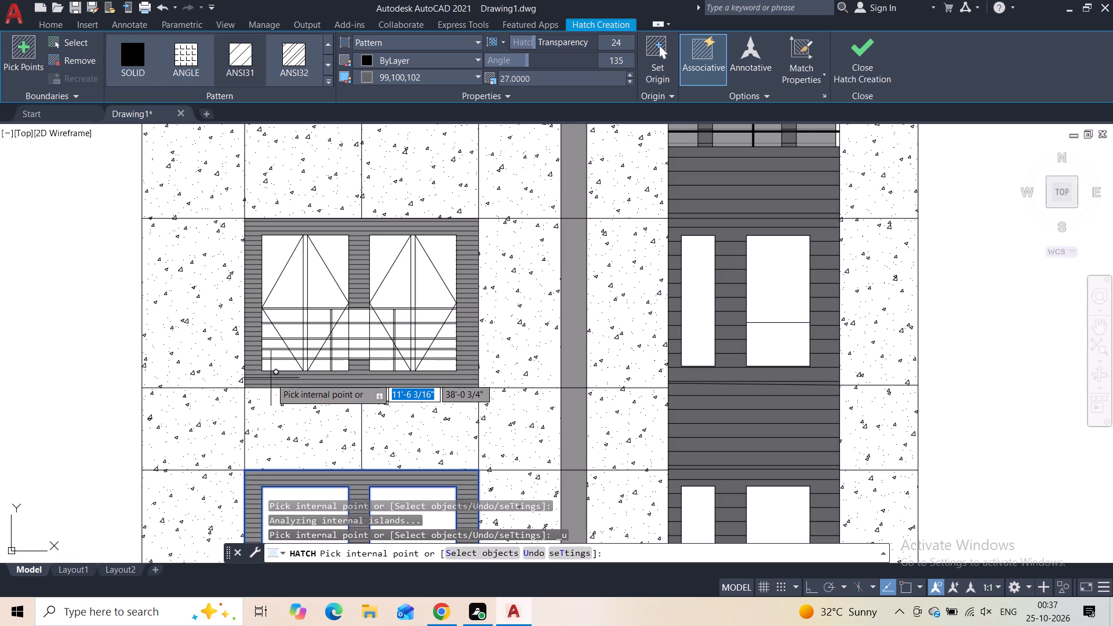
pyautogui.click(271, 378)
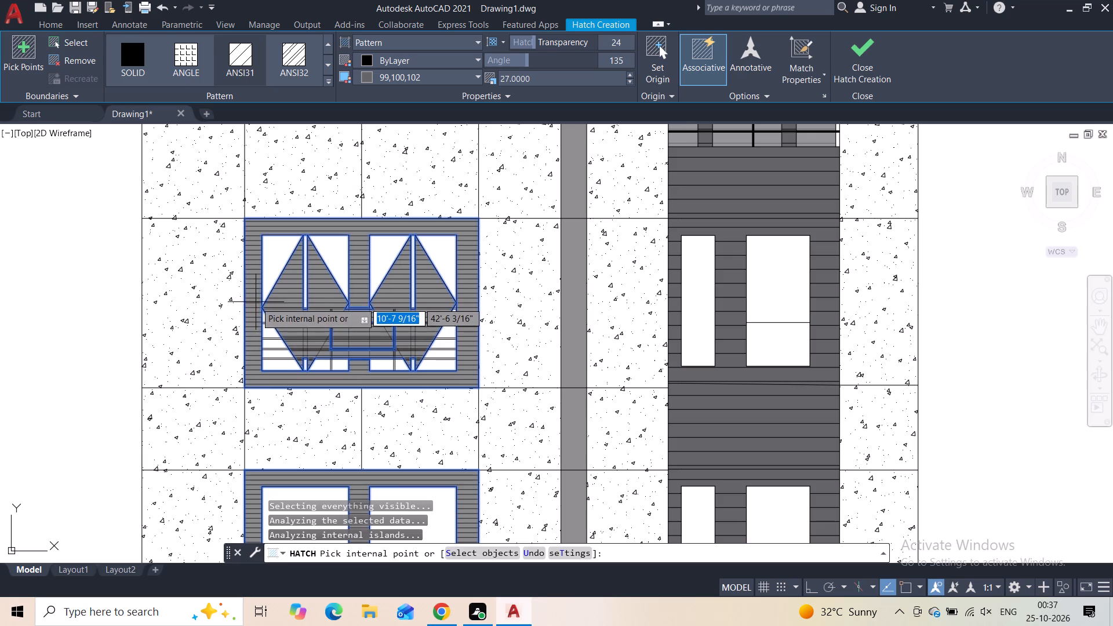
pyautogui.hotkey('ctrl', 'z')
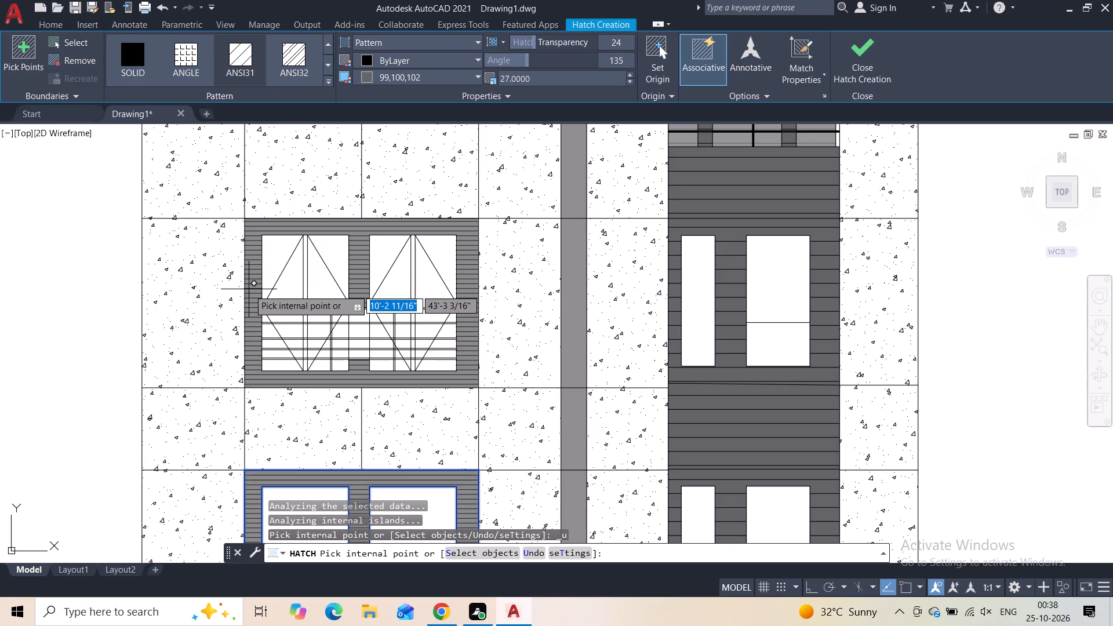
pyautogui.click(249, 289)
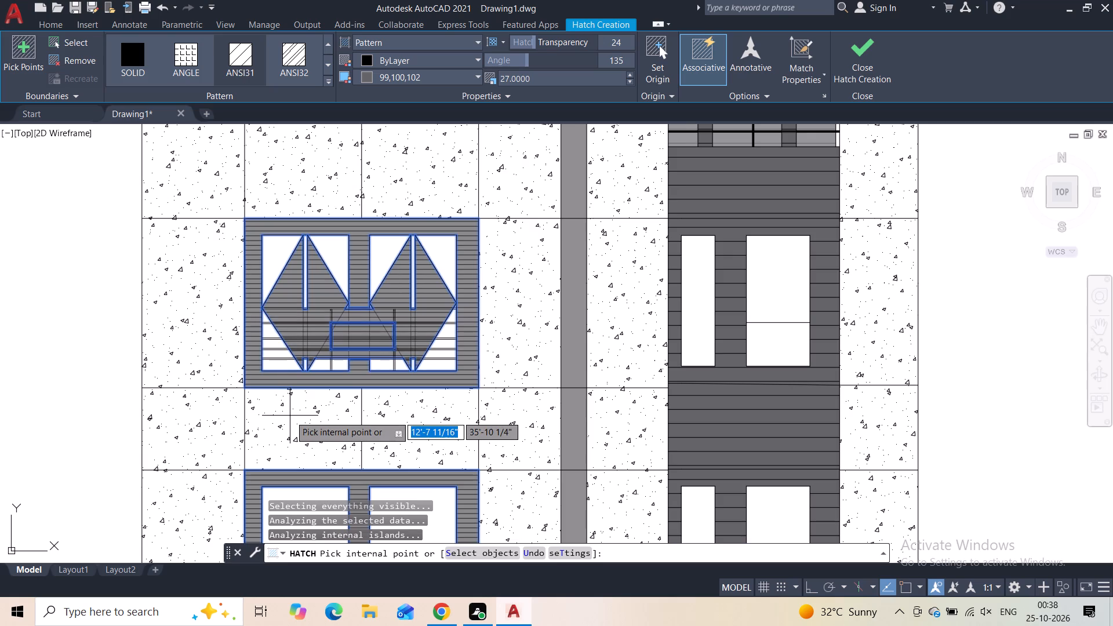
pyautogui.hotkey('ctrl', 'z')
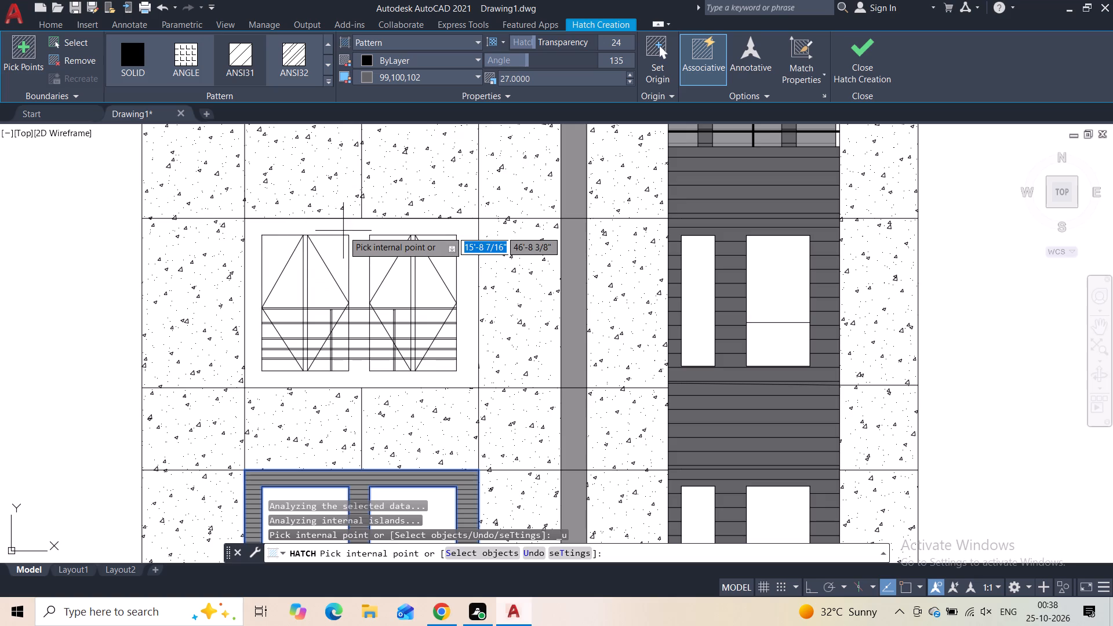
# Apply the ANSI31 hatch with background colour 99,100,102 at scale 27 to the upper railed window pair's frame and end the command.
pyautogui.click(474, 232)
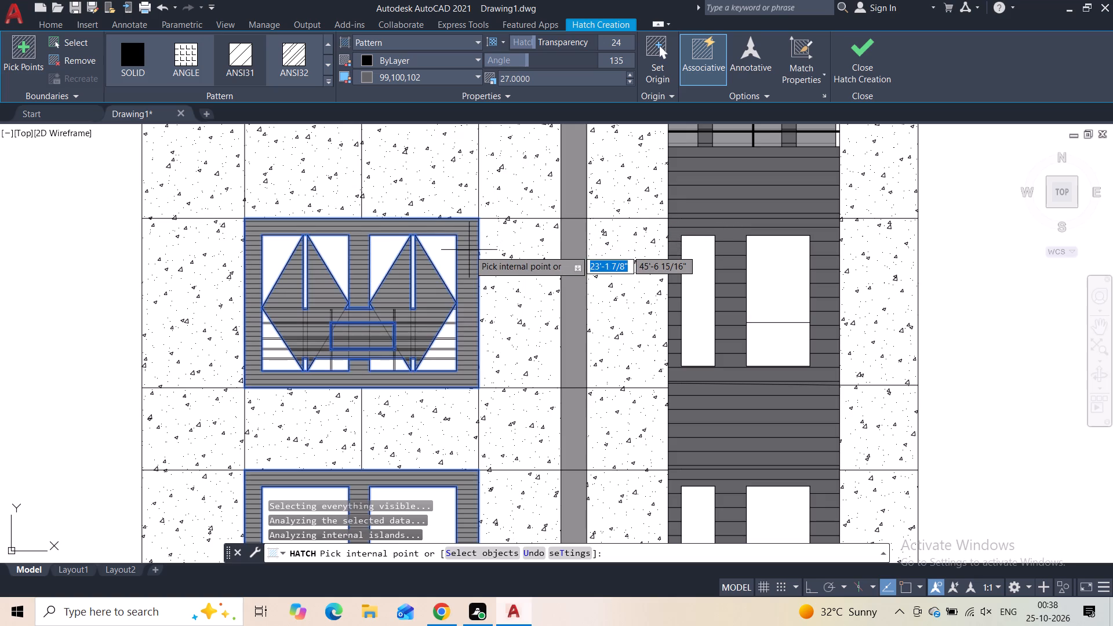
pyautogui.press('z')
pyautogui.hotkey('ctrl', 'z')
pyautogui.press('Escape')
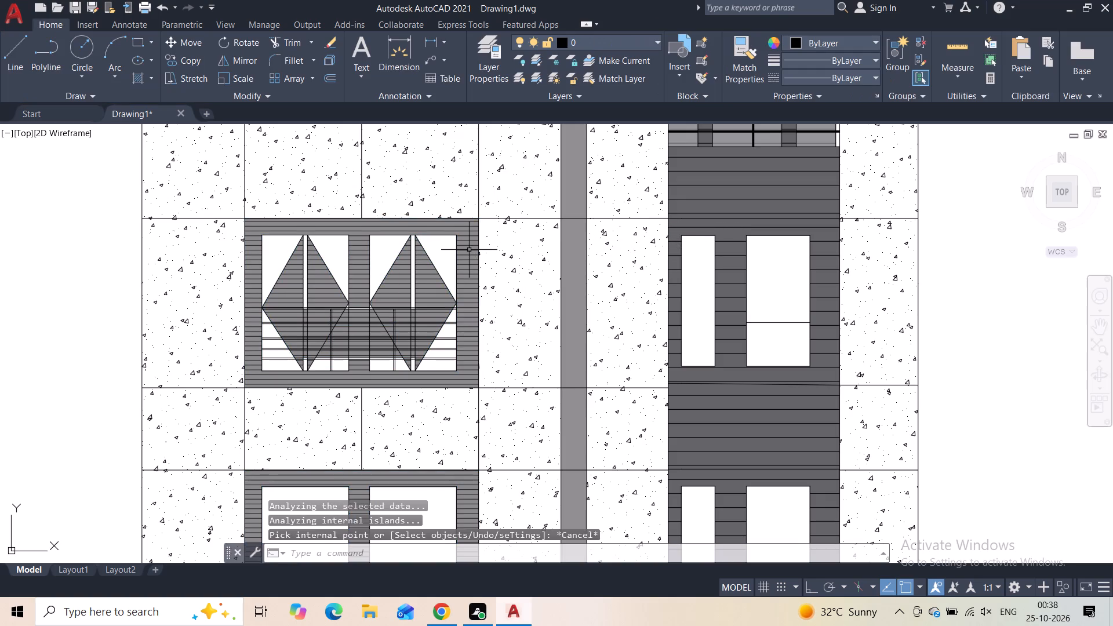
# Undo the last hatch applied to the frames around the window pairs.
pyautogui.hotkey('ctrl', 'z')
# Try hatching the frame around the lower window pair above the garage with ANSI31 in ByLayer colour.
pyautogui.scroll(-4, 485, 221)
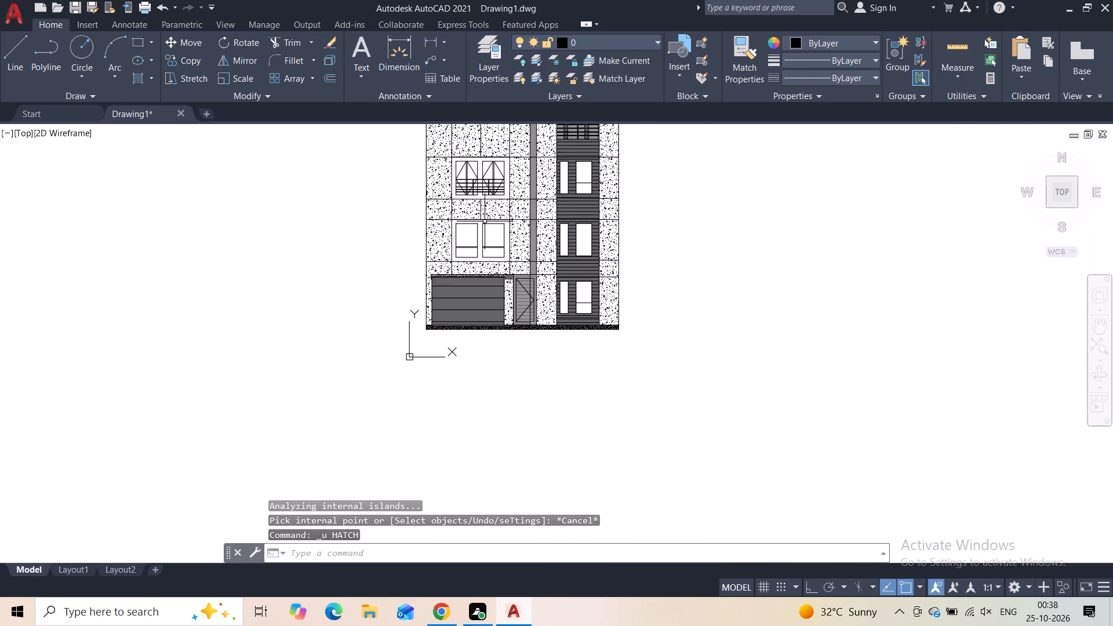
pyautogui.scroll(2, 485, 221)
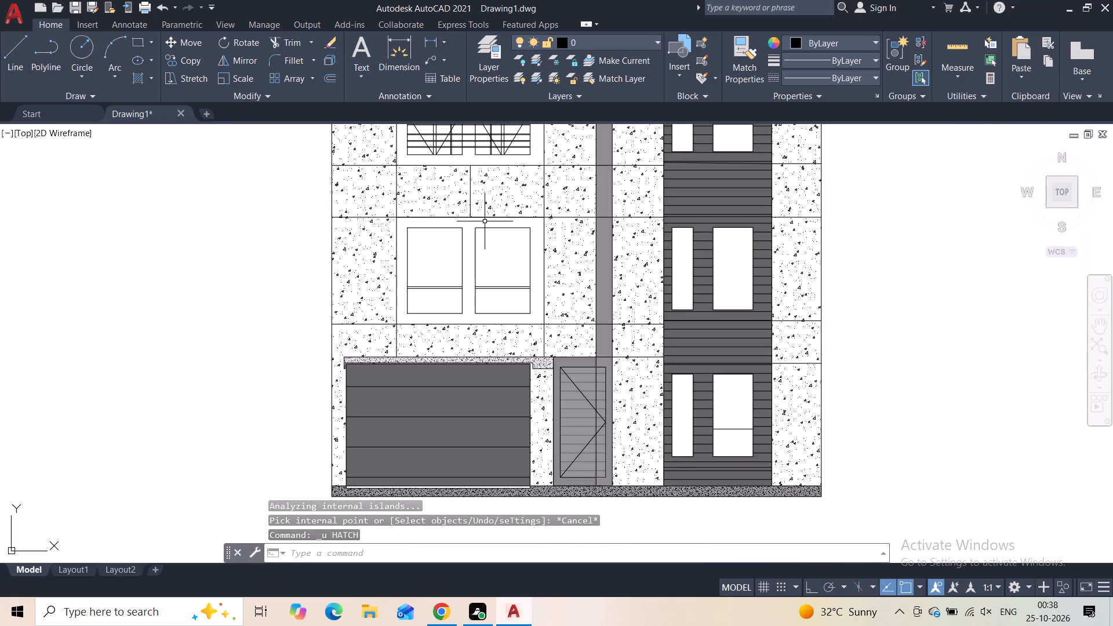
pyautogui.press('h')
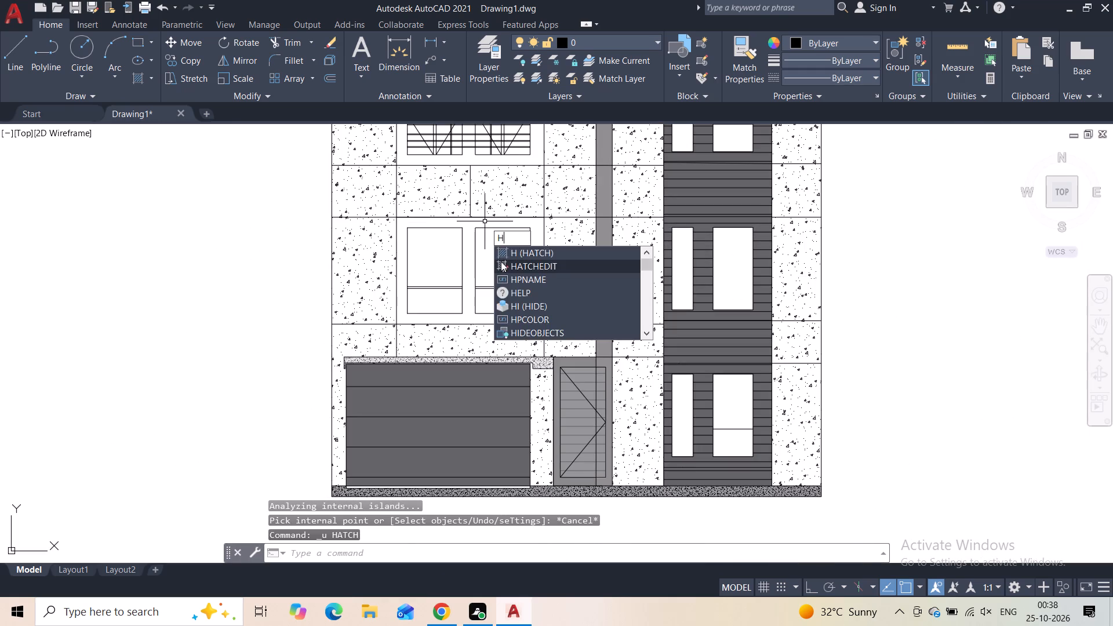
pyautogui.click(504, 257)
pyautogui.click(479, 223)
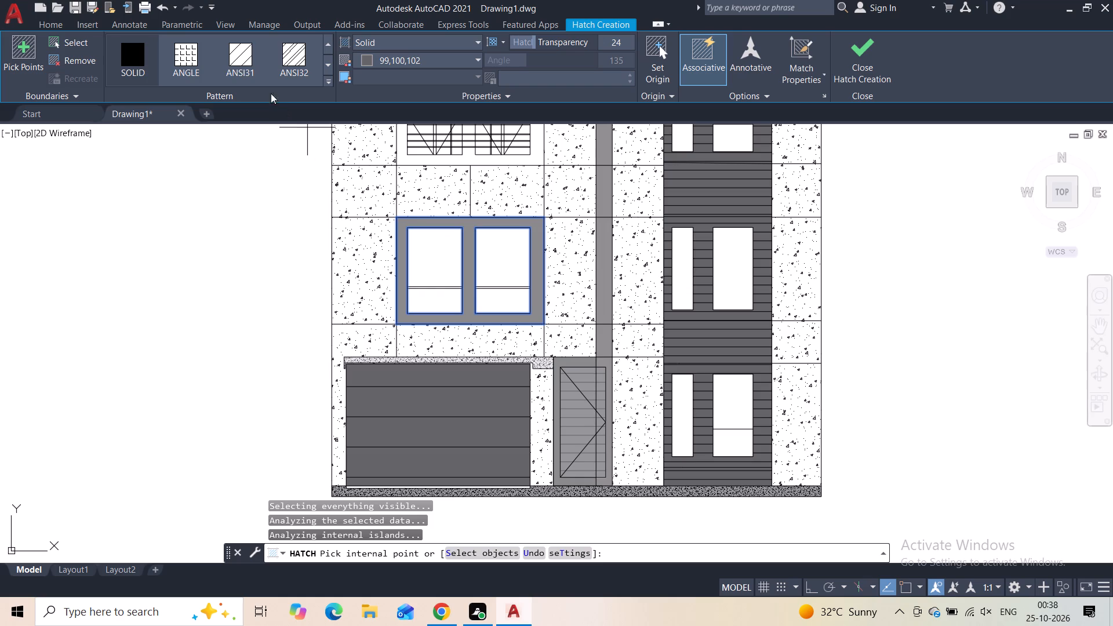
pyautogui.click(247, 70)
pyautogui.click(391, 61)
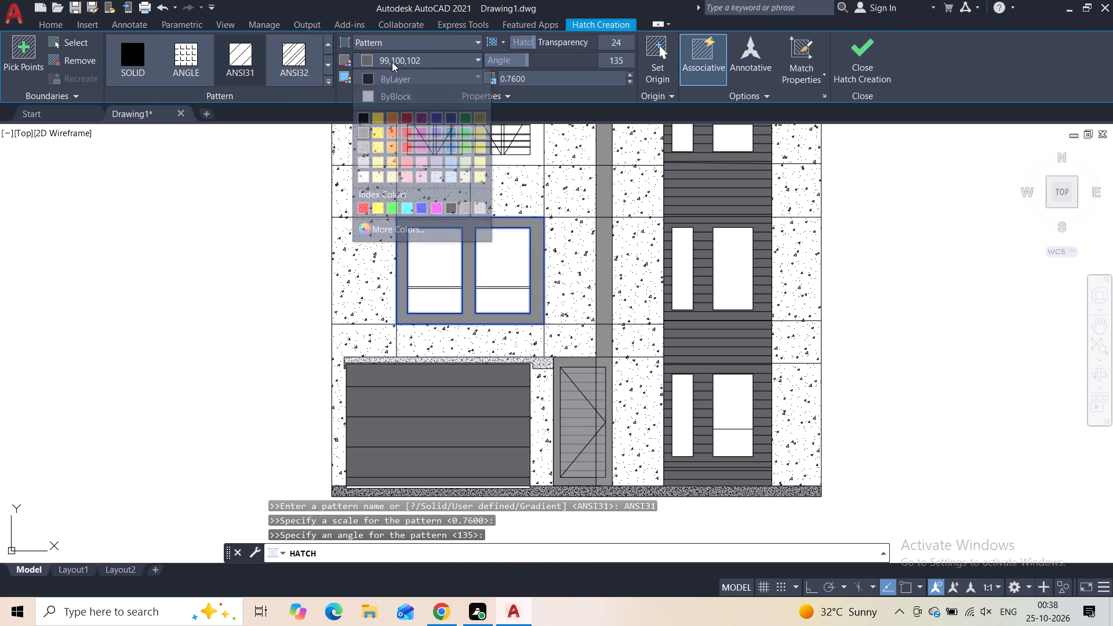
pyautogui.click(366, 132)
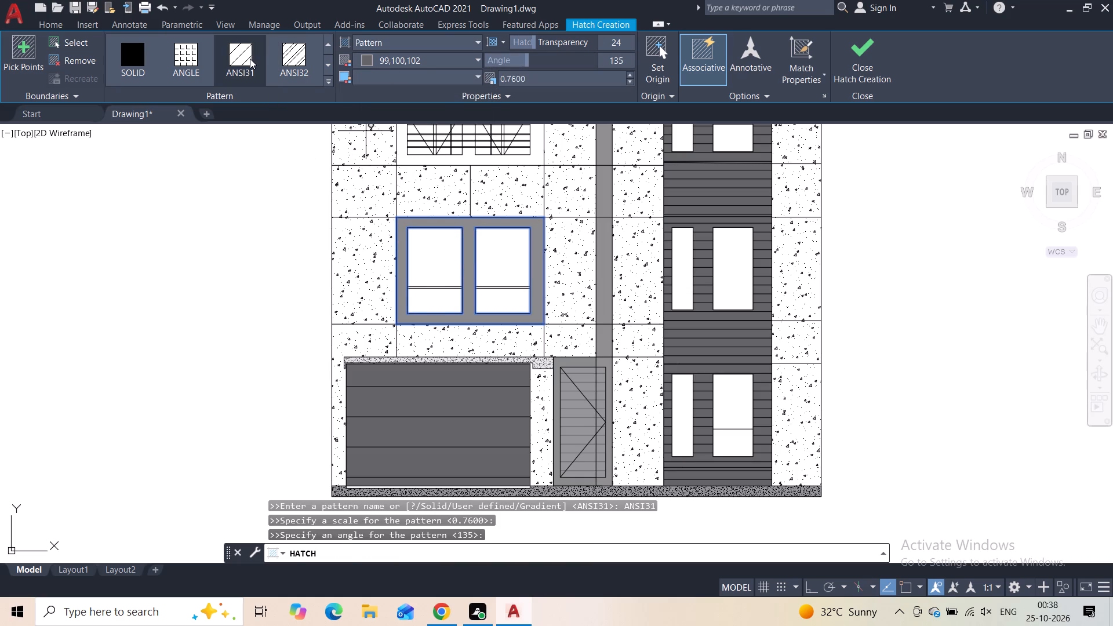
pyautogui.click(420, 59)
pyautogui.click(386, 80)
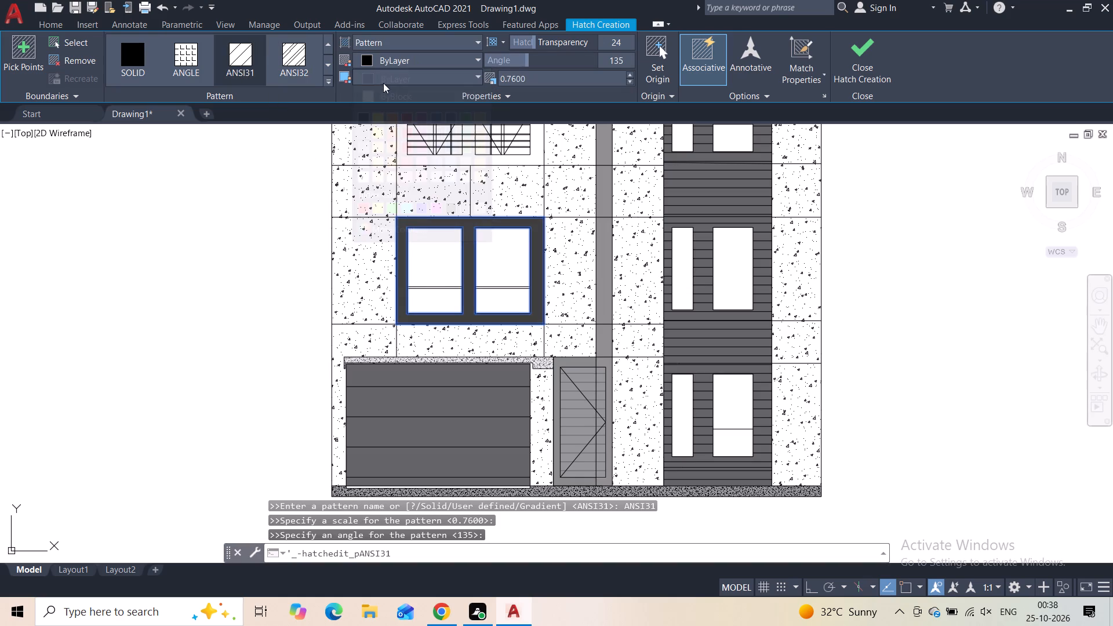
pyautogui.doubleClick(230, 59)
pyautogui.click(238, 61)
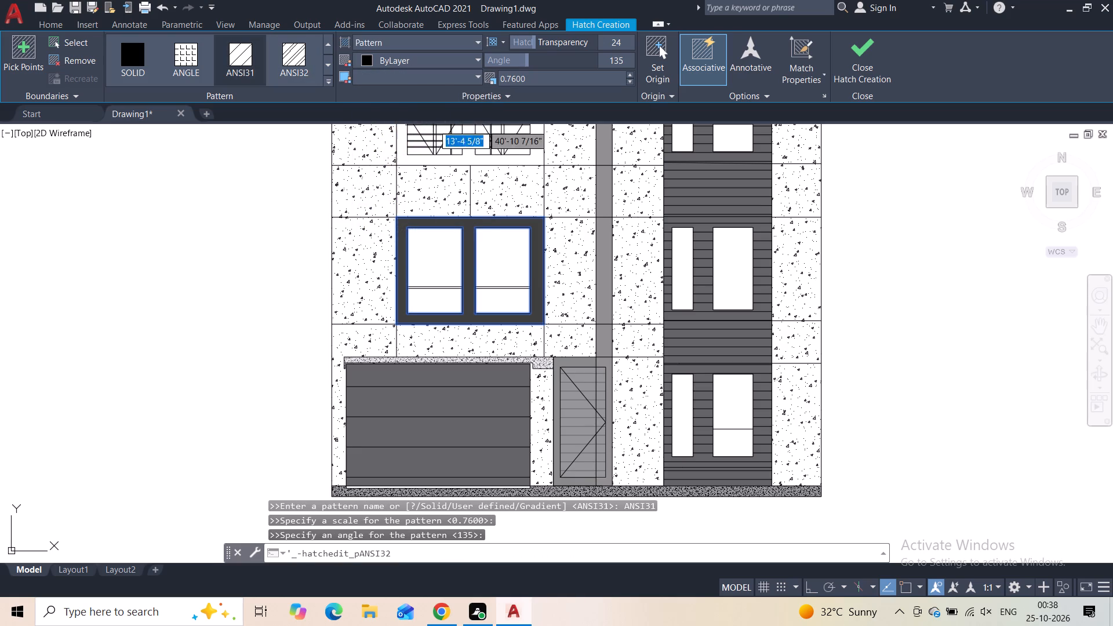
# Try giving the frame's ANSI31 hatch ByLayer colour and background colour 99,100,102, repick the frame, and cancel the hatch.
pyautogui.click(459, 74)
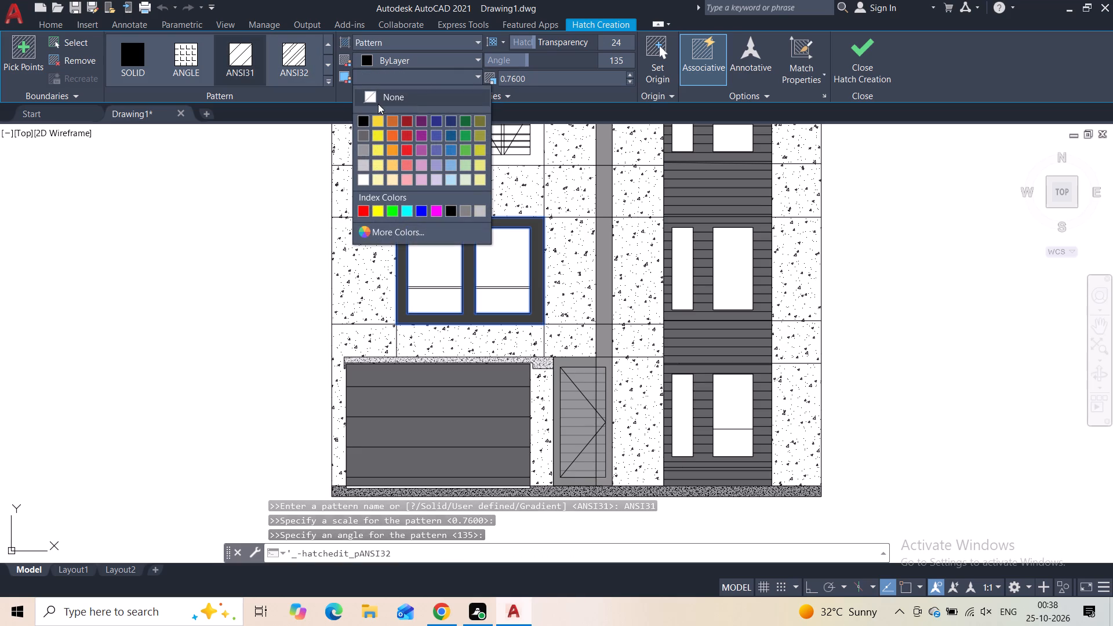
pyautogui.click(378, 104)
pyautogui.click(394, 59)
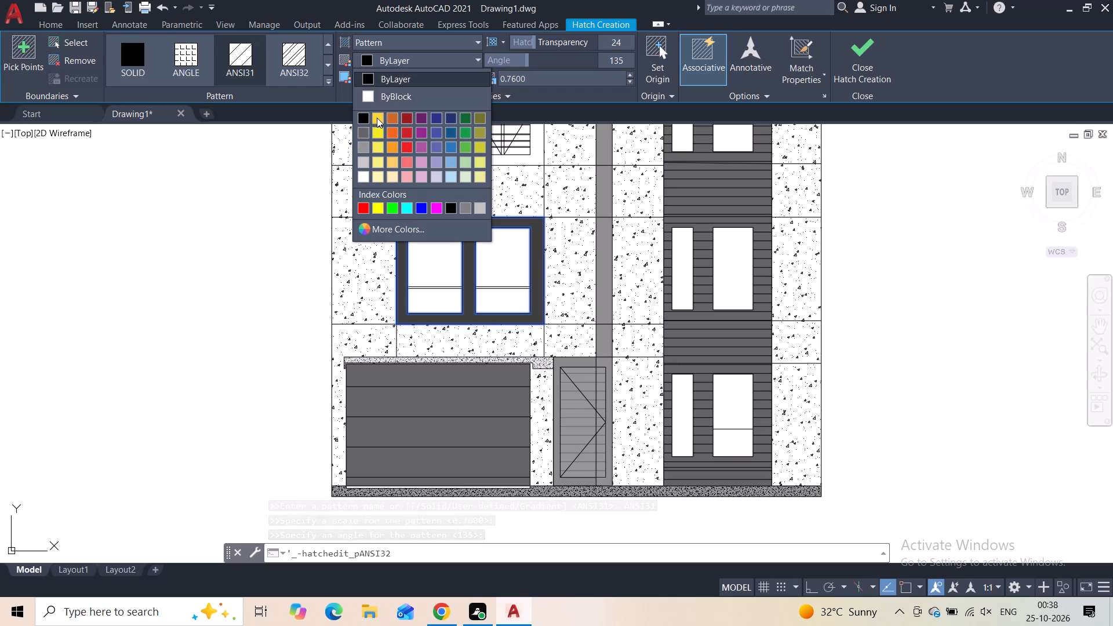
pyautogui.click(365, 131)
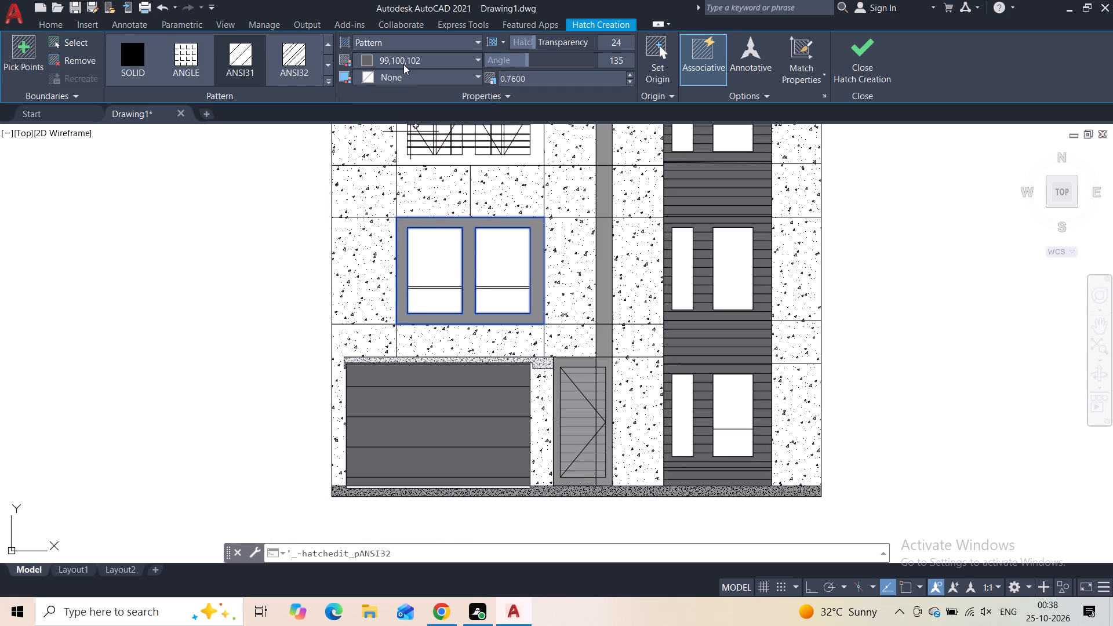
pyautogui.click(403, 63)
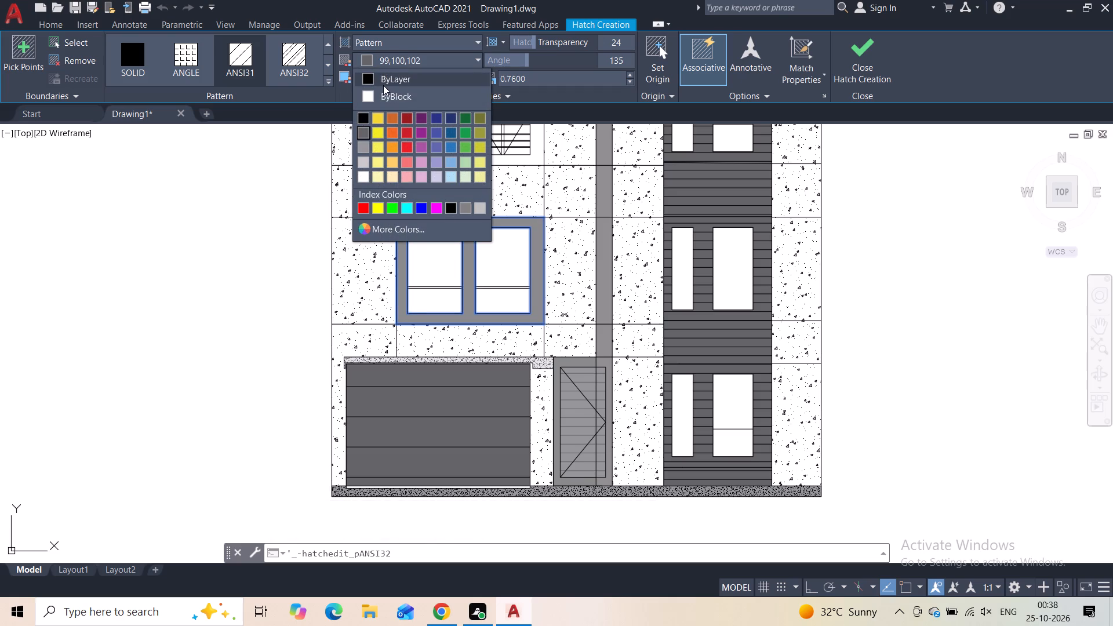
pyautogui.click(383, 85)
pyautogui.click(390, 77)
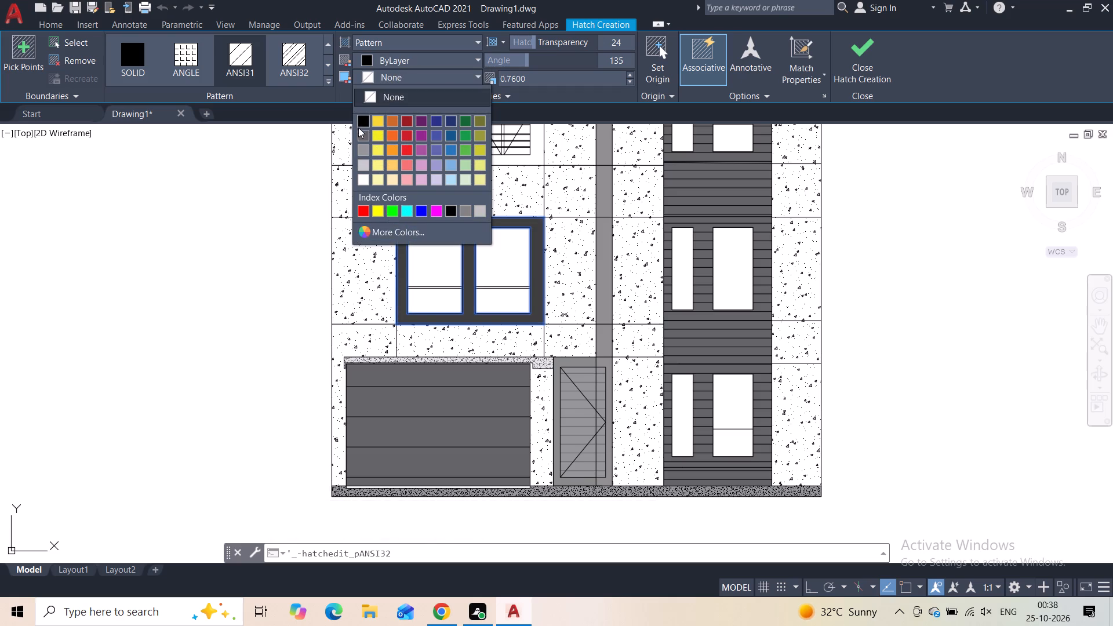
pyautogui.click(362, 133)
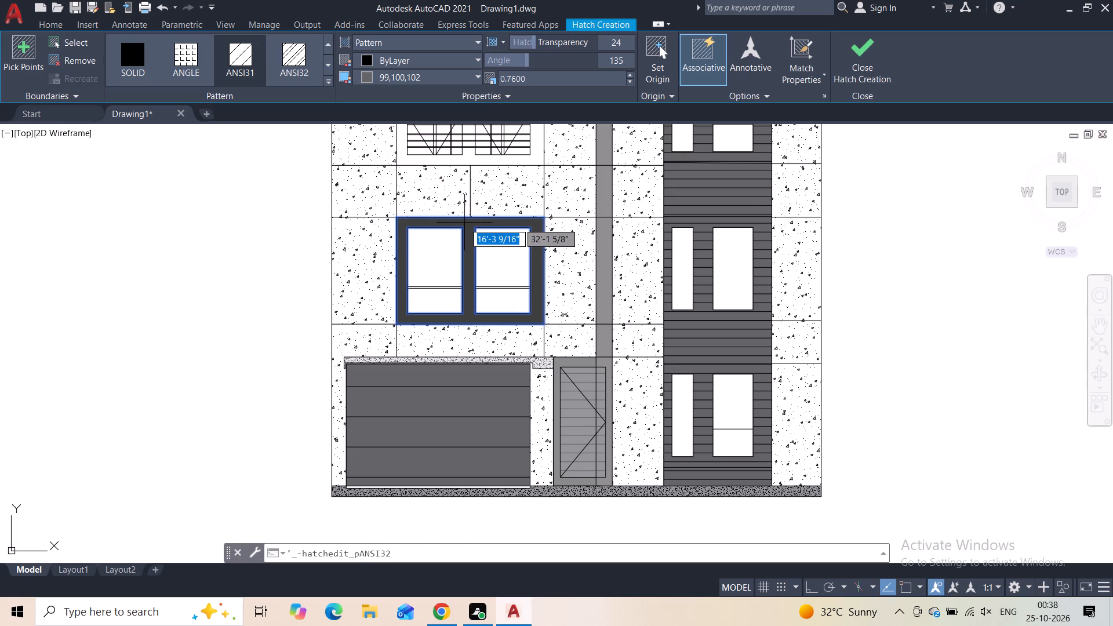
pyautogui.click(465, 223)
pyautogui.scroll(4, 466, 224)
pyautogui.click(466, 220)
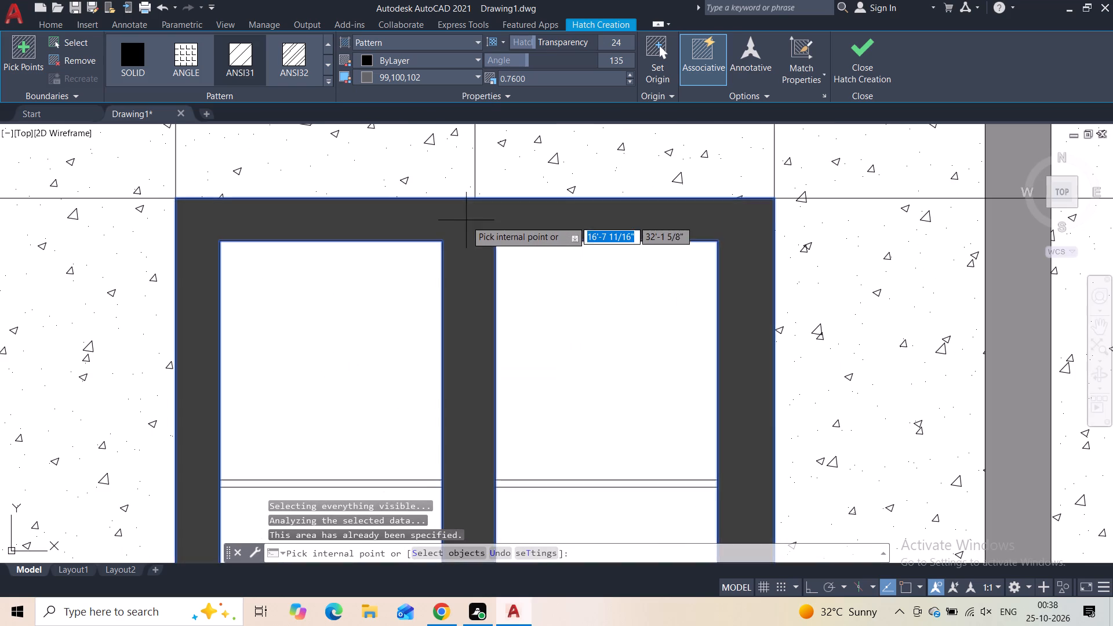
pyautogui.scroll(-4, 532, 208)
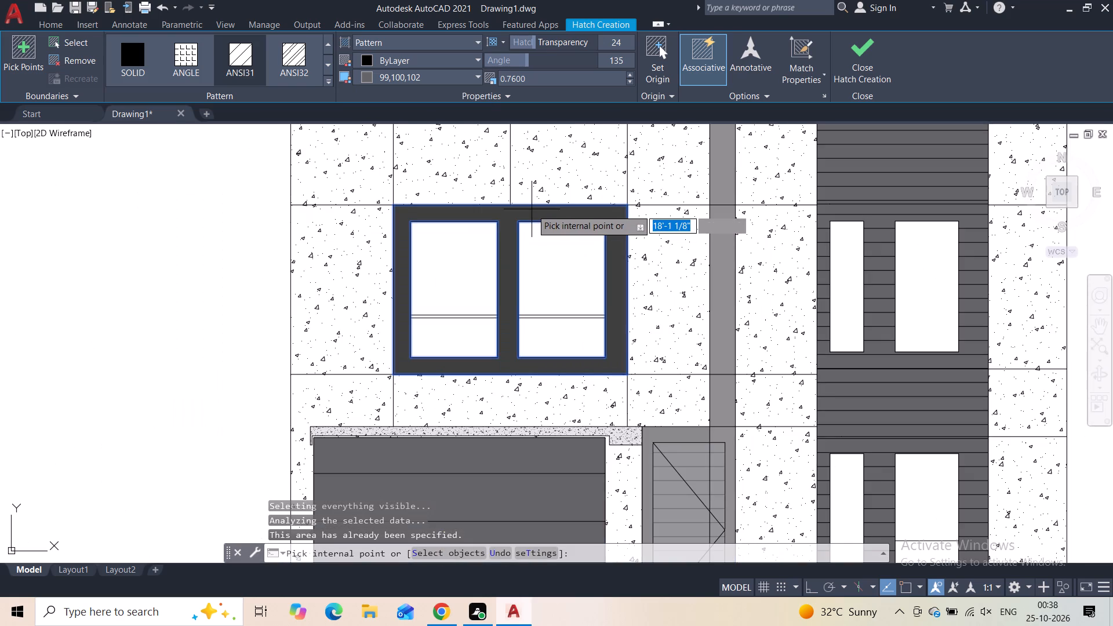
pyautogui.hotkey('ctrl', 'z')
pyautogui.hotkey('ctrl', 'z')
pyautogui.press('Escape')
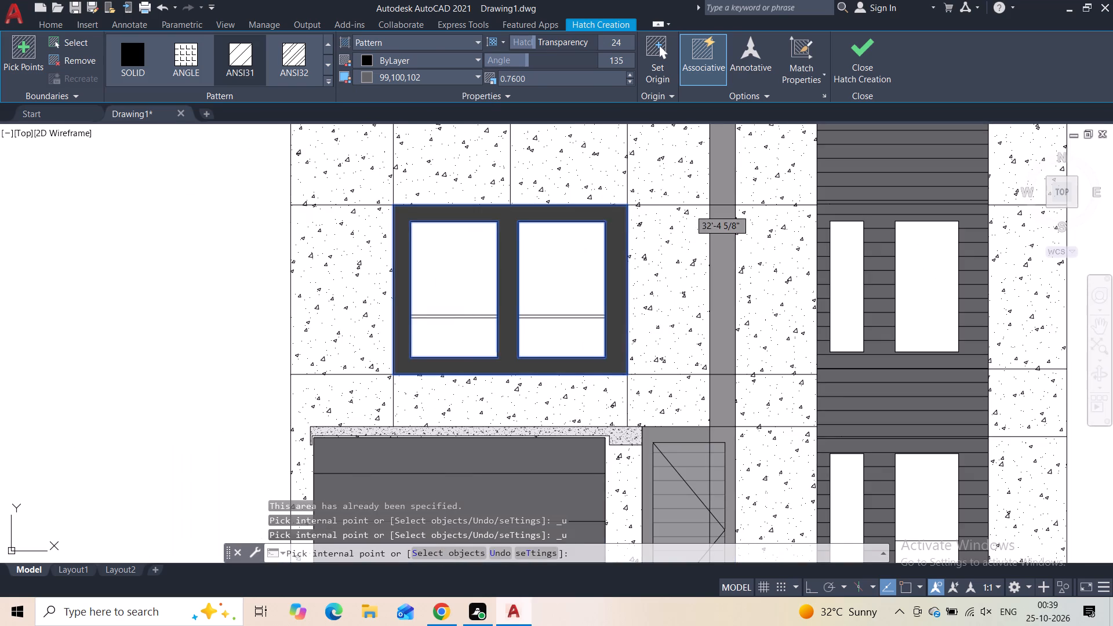
# Undo back through the hatch filling the surround of the entrance door.
pyautogui.hotkey('ctrl', 'z')
pyautogui.hotkey('ctrl', 'z')
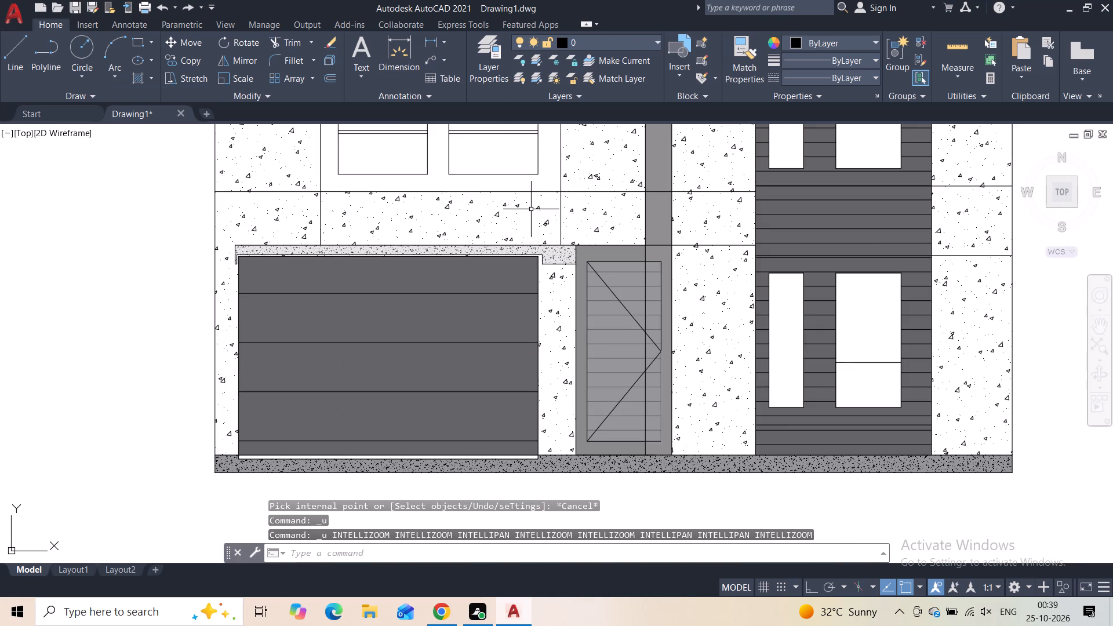
pyautogui.hotkey('ctrl', 'z')
# Hatch the frame around the window pair above the garage with ANSI31 in colour 99,100,102 and background colour 0,0,0.
pyautogui.scroll(-2, 531, 209)
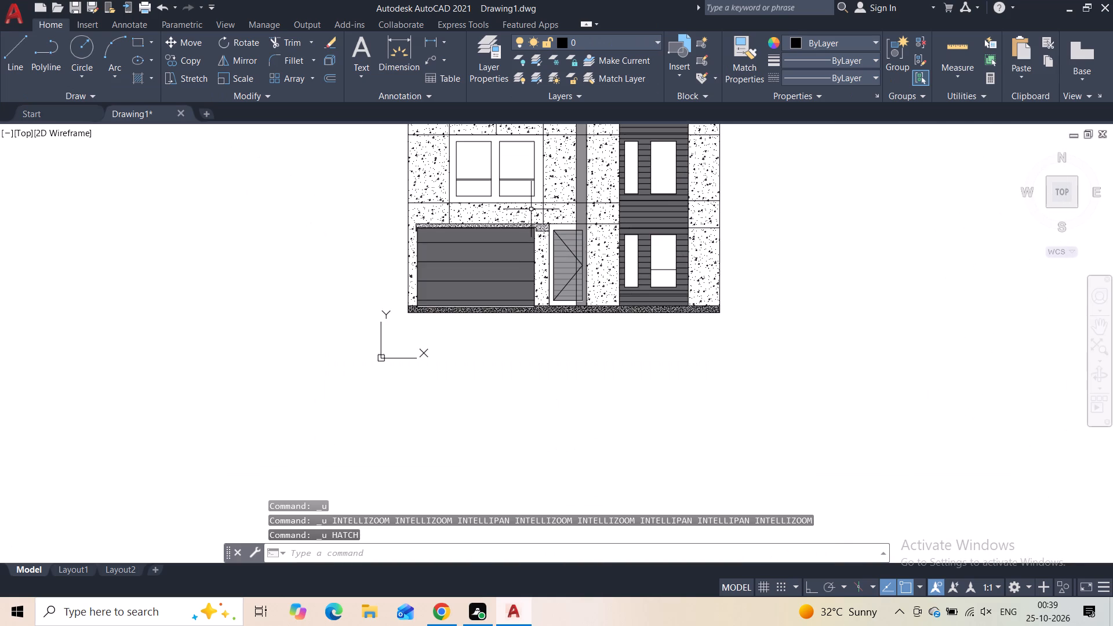
pyautogui.moveTo(531, 218); pyautogui.dragTo(501, 283, button='middle')
pyautogui.press('h')
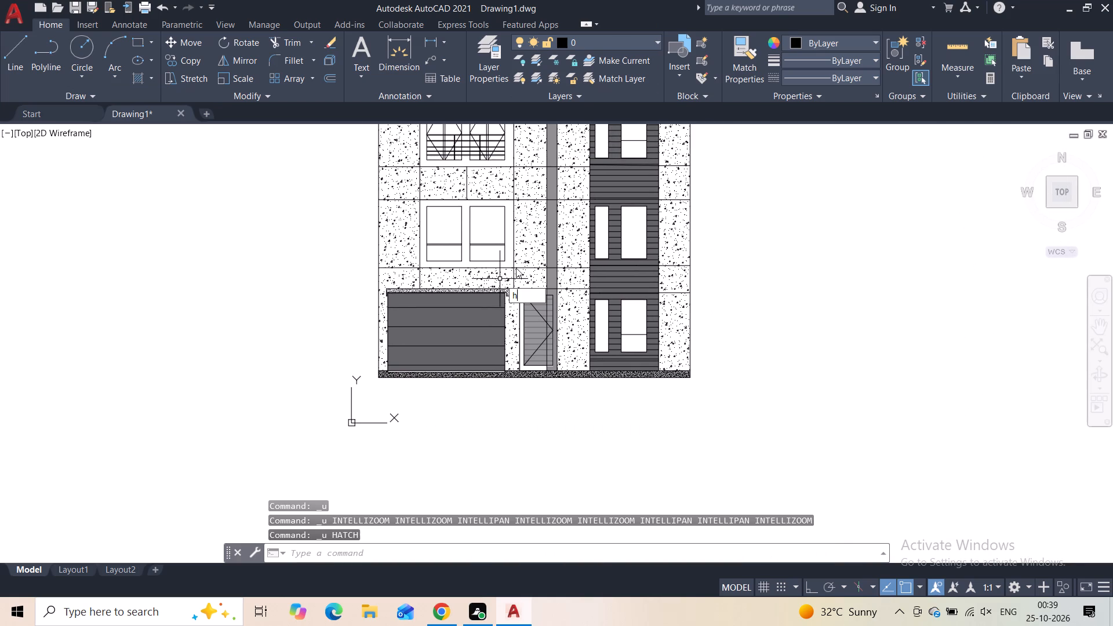
pyautogui.click(526, 309)
pyautogui.scroll(2, 524, 293)
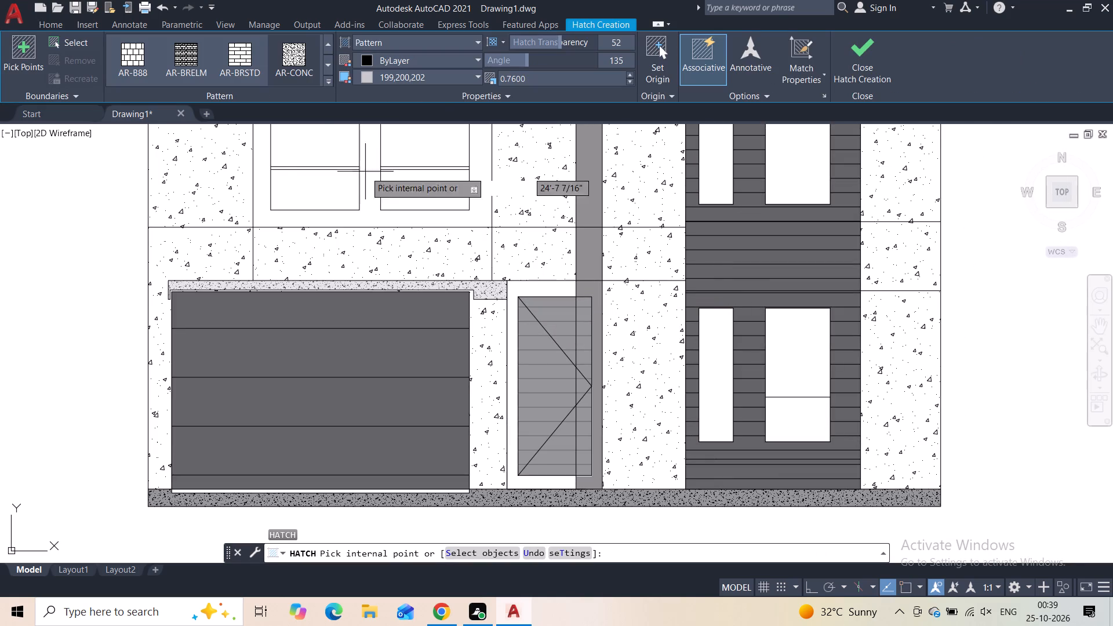
pyautogui.click(325, 81)
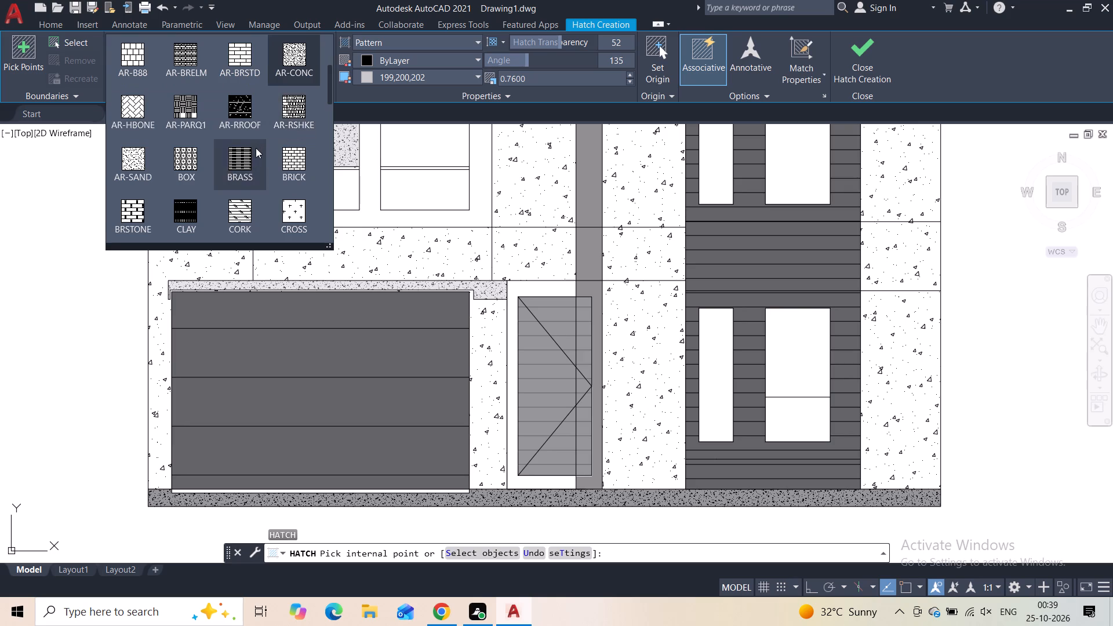
pyautogui.scroll(7, 254, 149)
pyautogui.click(246, 59)
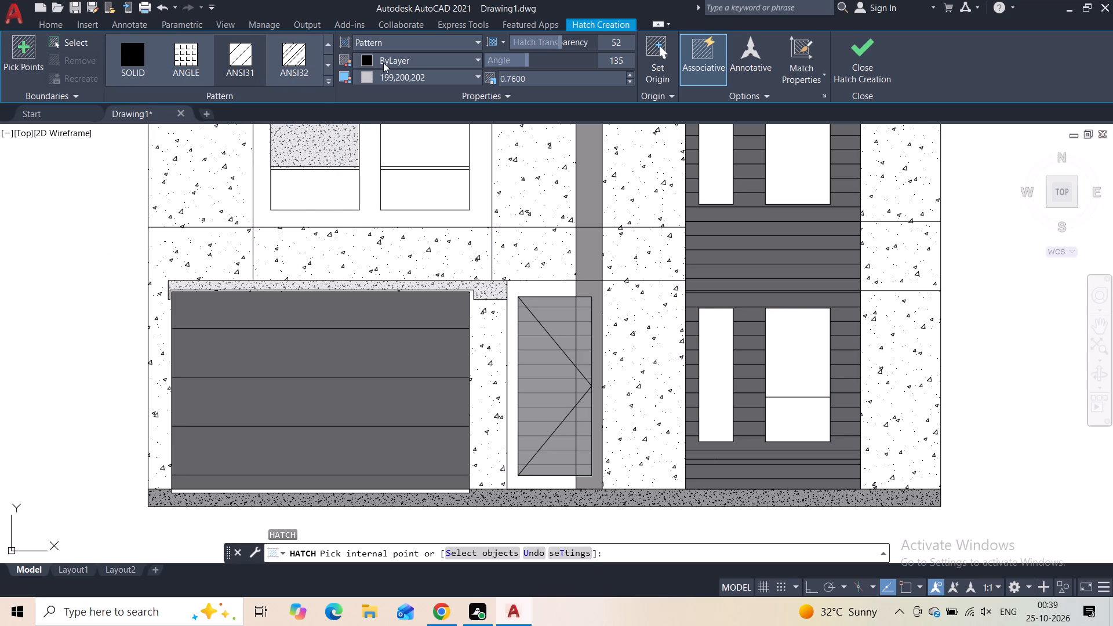
pyautogui.click(384, 59)
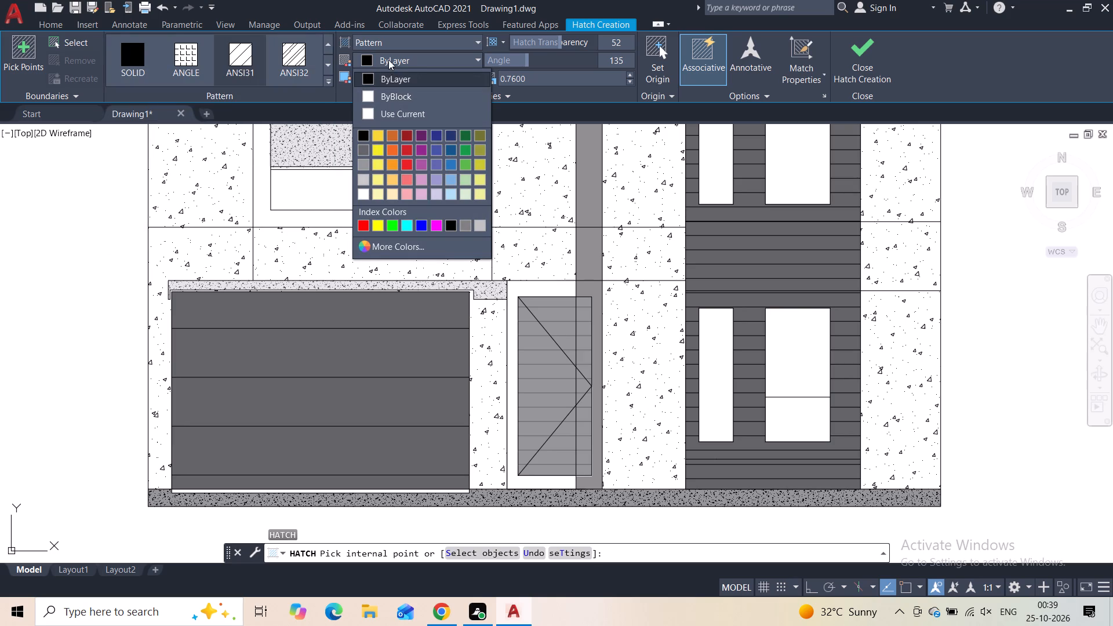
pyautogui.click(365, 151)
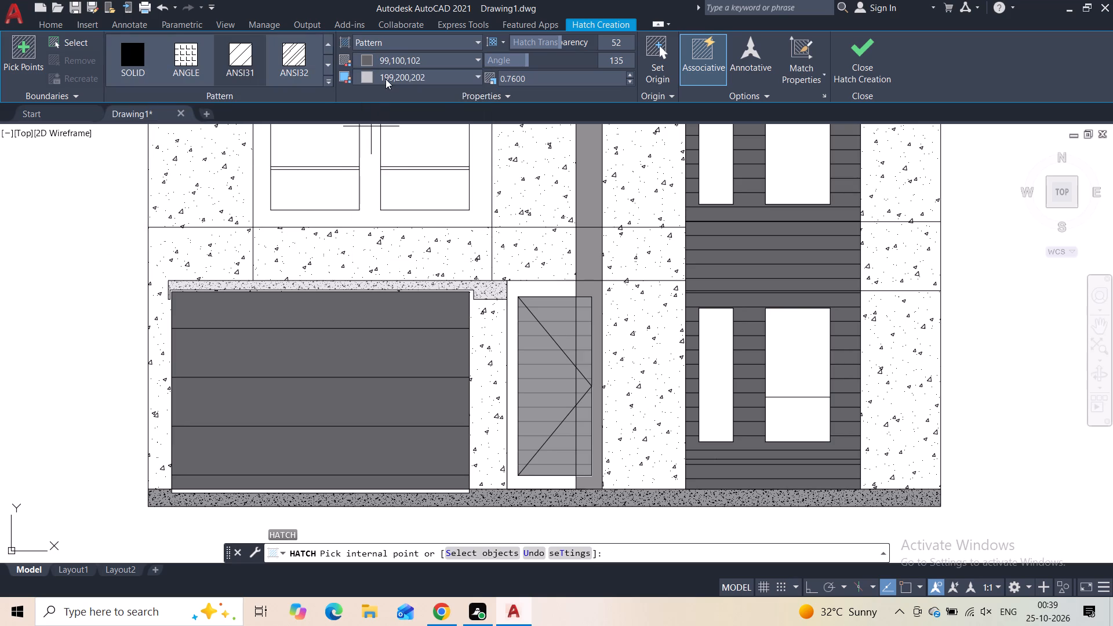
pyautogui.click(385, 79)
pyautogui.click(368, 124)
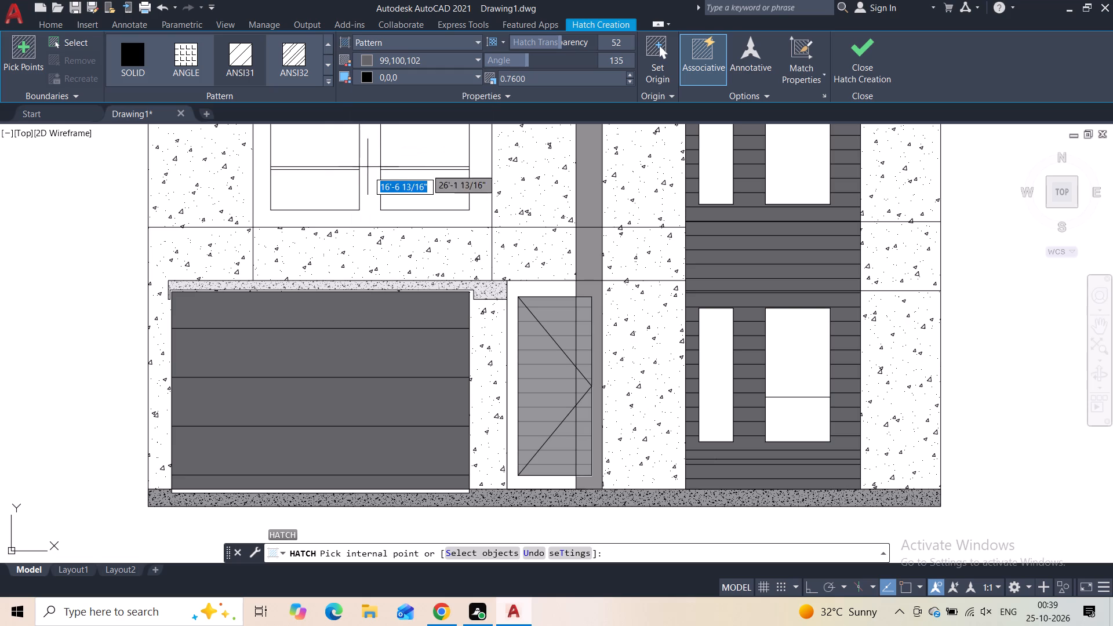
pyautogui.click(368, 185)
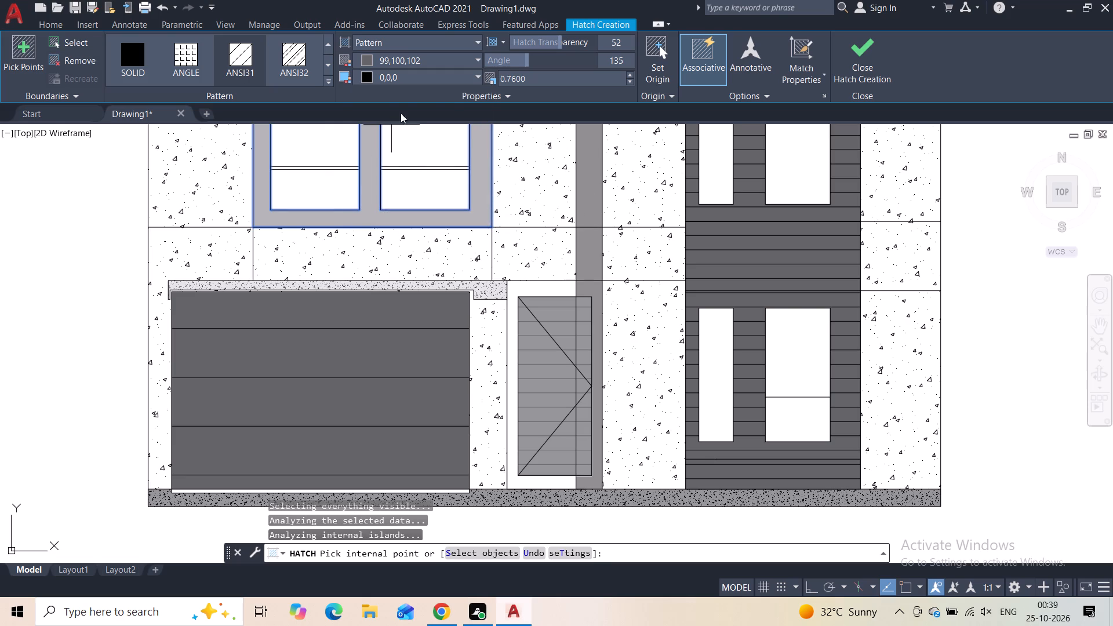
# Set the lower window-pair frame hatch to scale 1.4 and transparency 2, with background colour 0,0,0.
pyautogui.click(628, 77)
pyautogui.moveTo(558, 46); pyautogui.dragTo(490, 67)
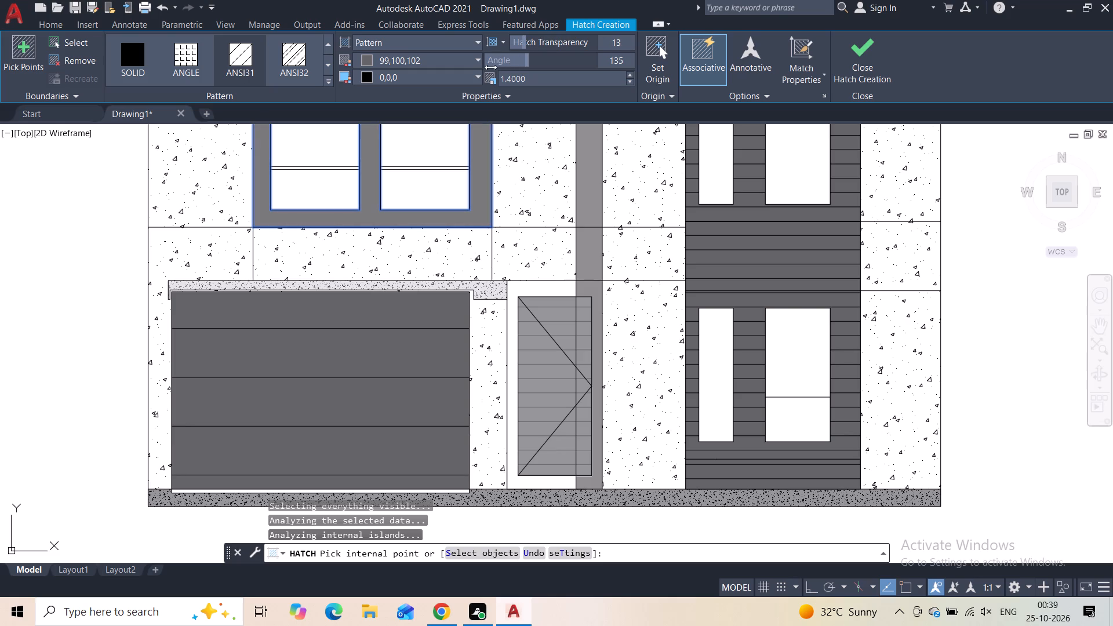
pyautogui.moveTo(490, 67); pyautogui.dragTo(471, 72)
pyautogui.moveTo(361, 170); pyautogui.dragTo(358, 199, button='middle')
pyautogui.moveTo(358, 199); pyautogui.dragTo(333, 305, button='middle')
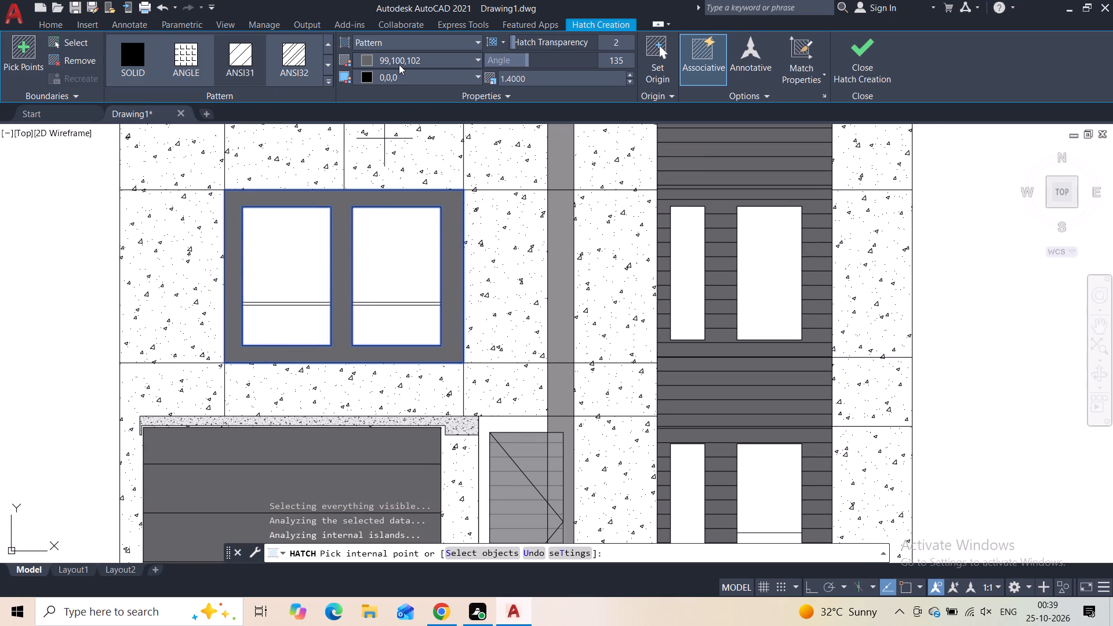
pyautogui.click(414, 79)
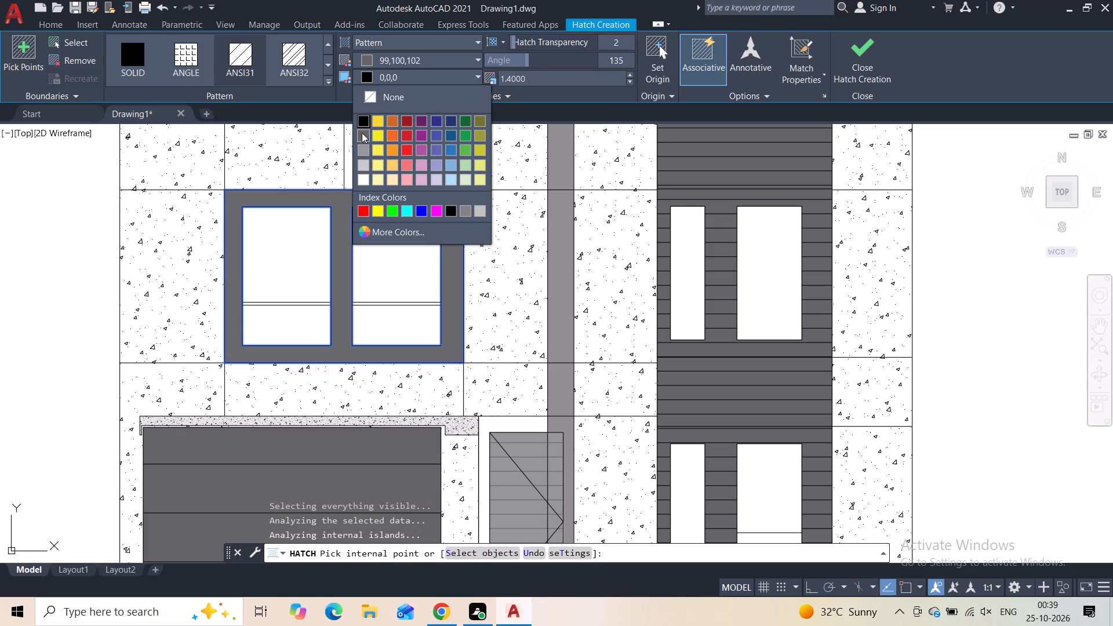
pyautogui.click(363, 121)
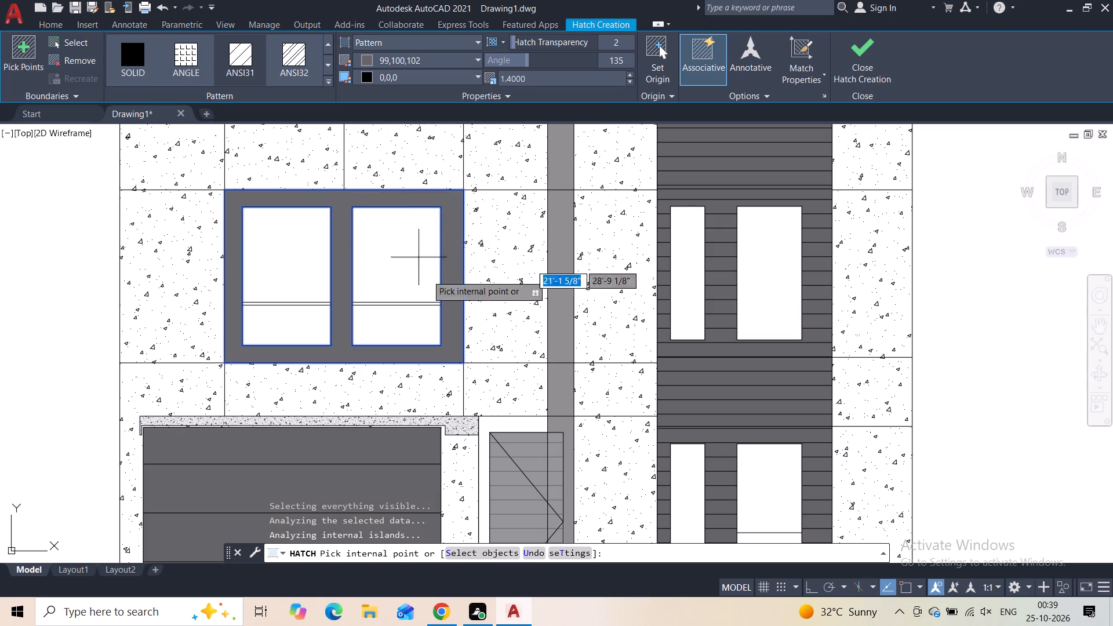
# Add the surround of the entrance door to the same hatch and finish the hatch.
pyautogui.click(496, 428)
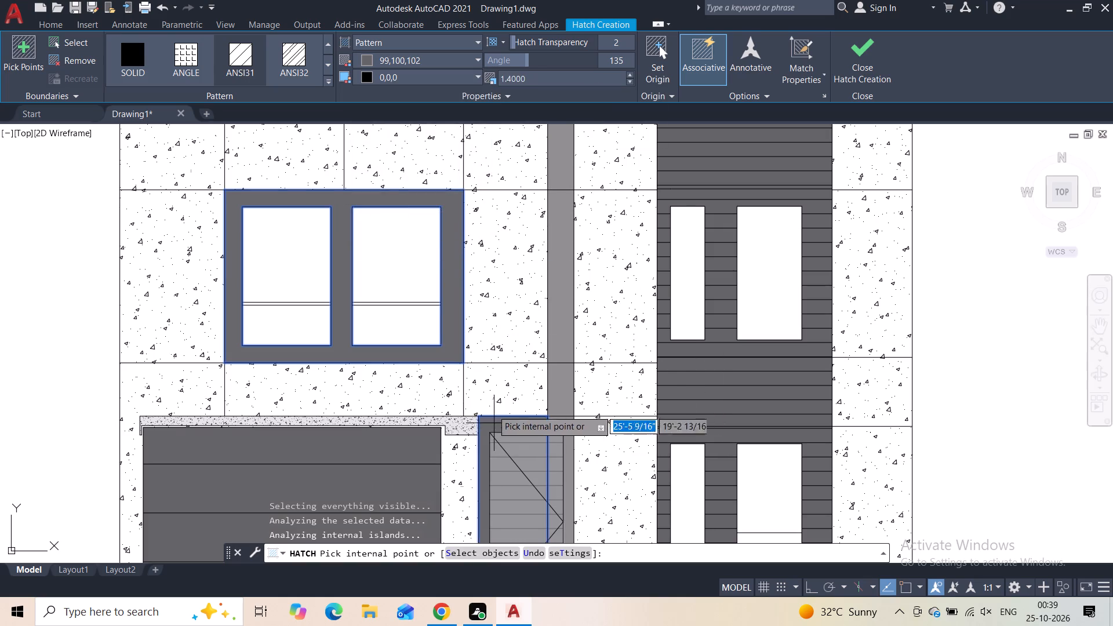
pyautogui.click(856, 50)
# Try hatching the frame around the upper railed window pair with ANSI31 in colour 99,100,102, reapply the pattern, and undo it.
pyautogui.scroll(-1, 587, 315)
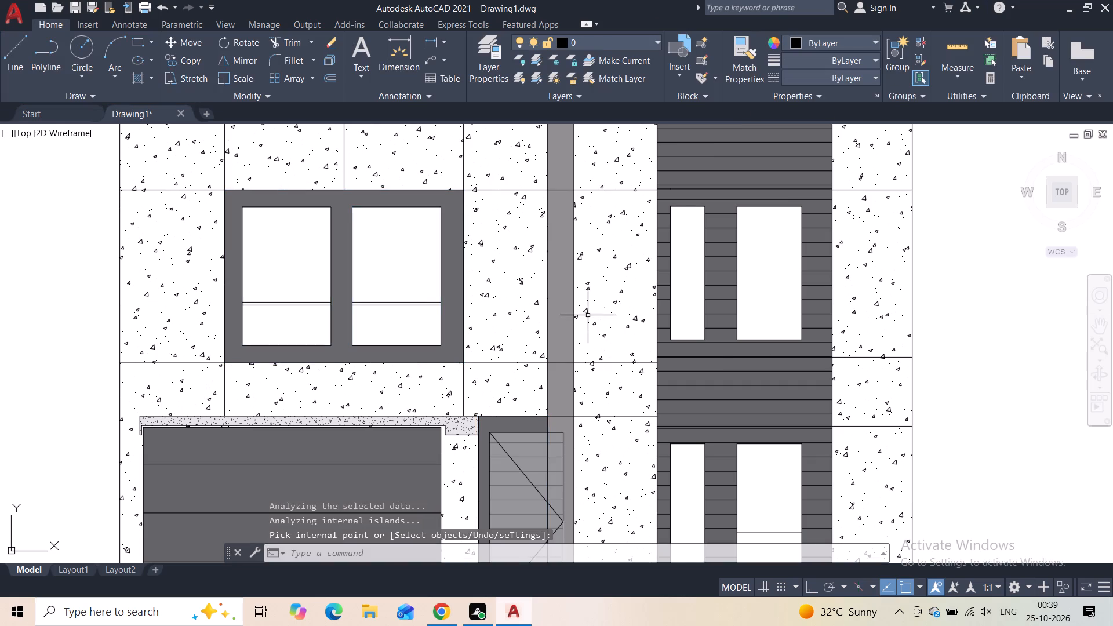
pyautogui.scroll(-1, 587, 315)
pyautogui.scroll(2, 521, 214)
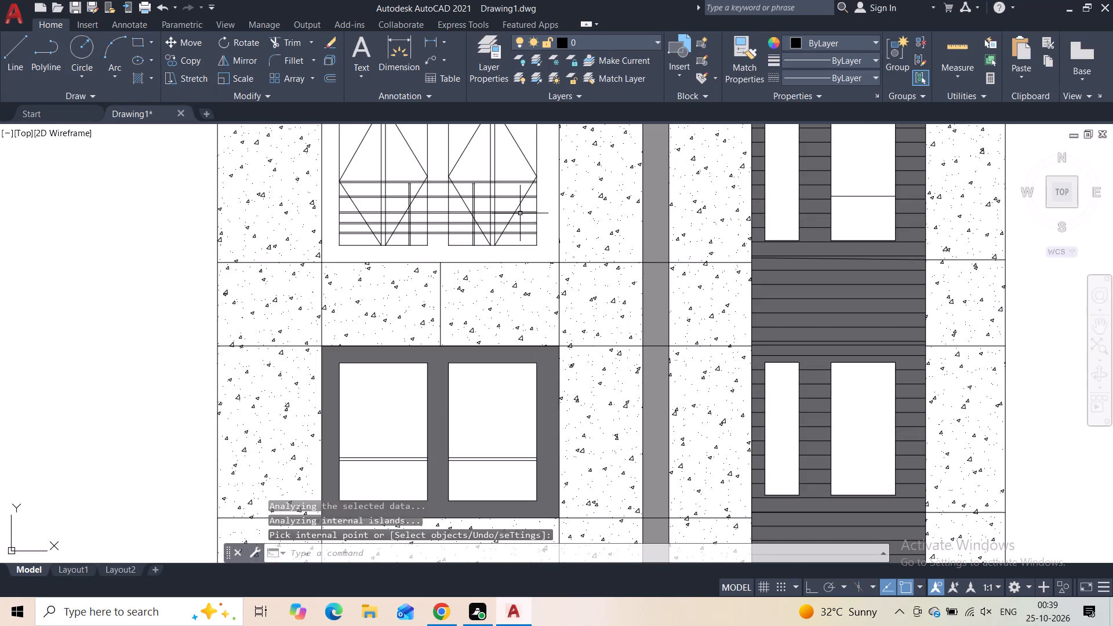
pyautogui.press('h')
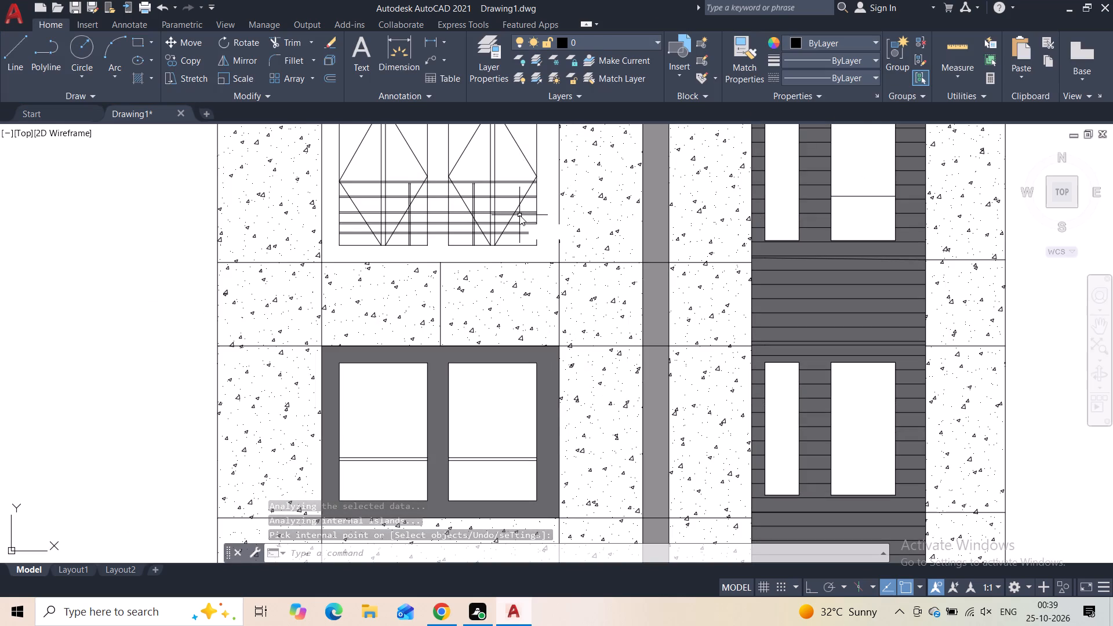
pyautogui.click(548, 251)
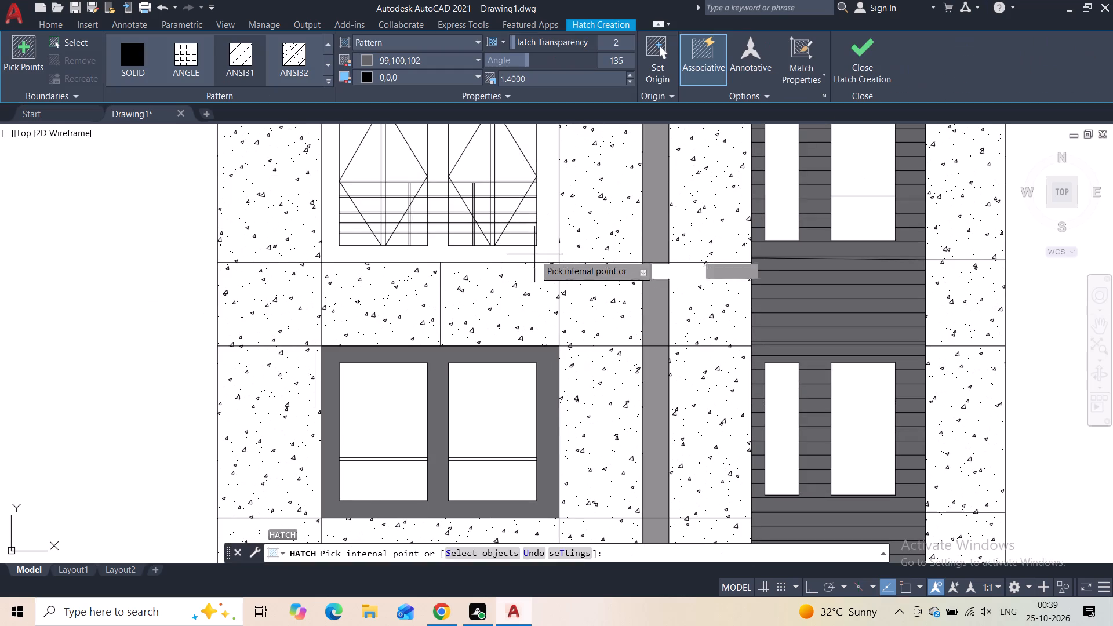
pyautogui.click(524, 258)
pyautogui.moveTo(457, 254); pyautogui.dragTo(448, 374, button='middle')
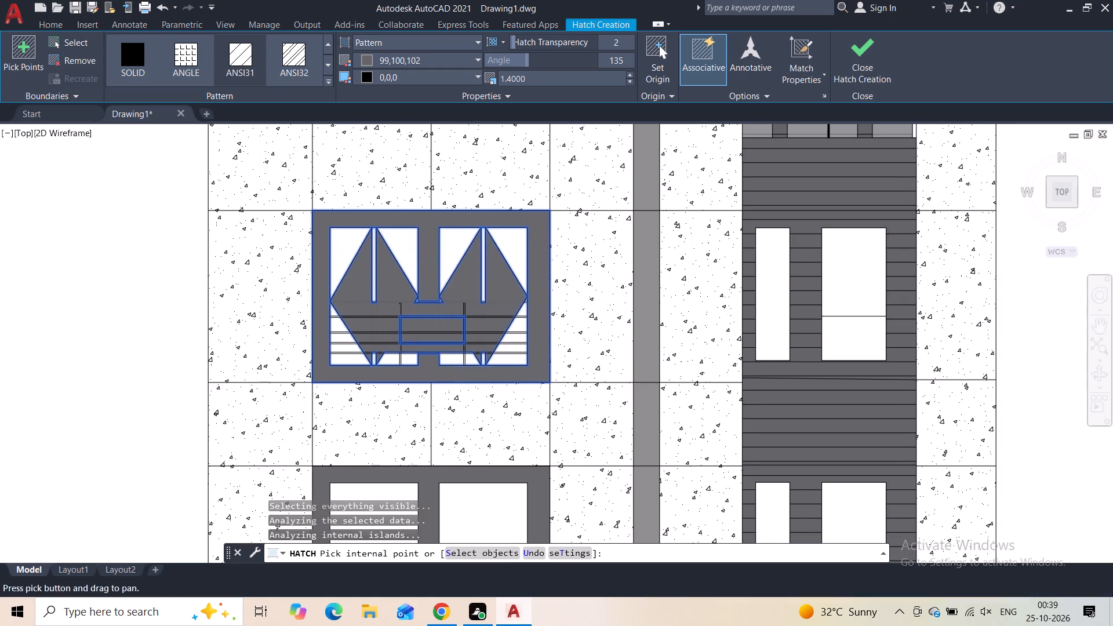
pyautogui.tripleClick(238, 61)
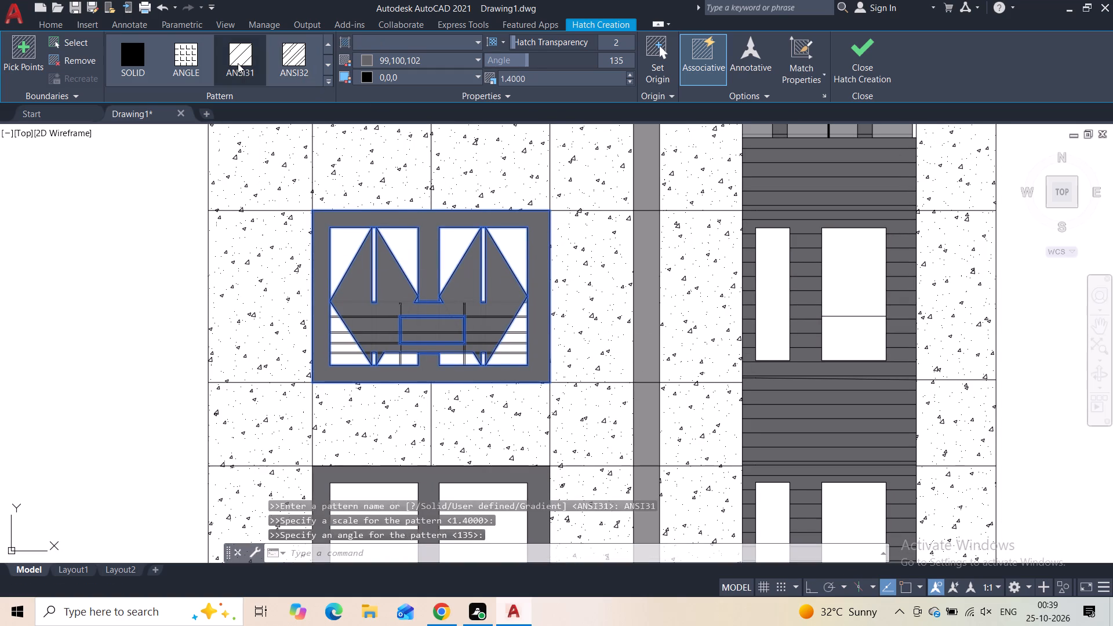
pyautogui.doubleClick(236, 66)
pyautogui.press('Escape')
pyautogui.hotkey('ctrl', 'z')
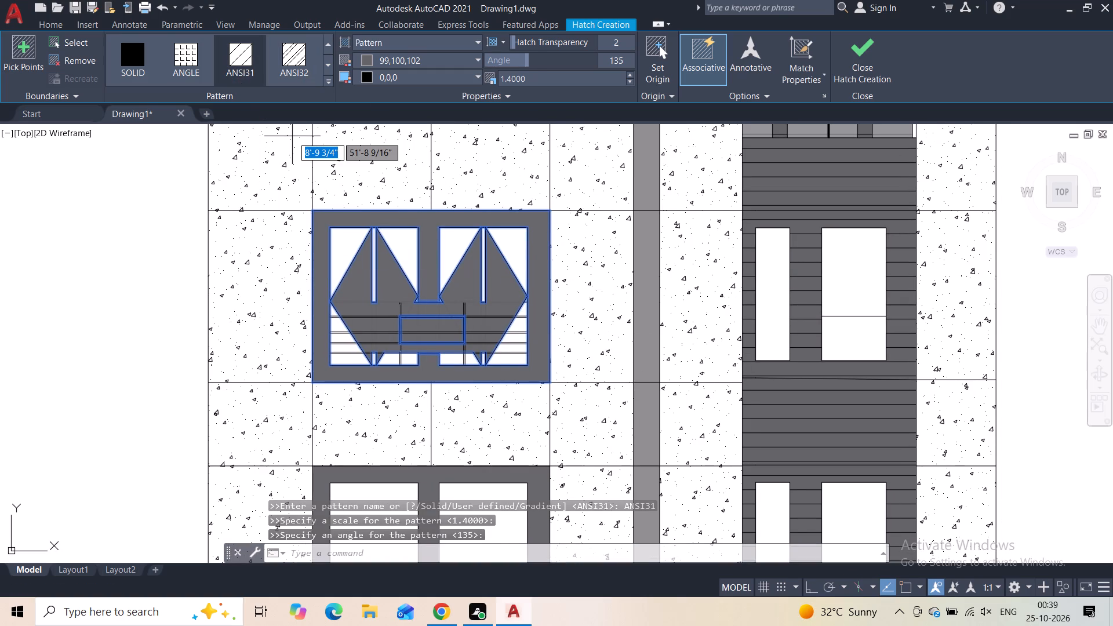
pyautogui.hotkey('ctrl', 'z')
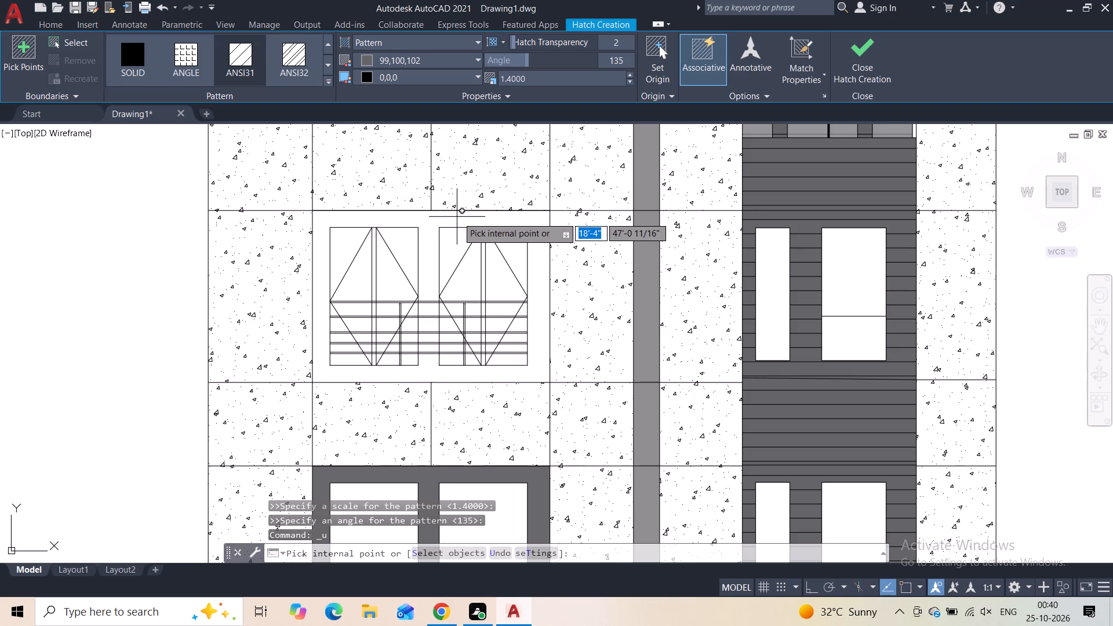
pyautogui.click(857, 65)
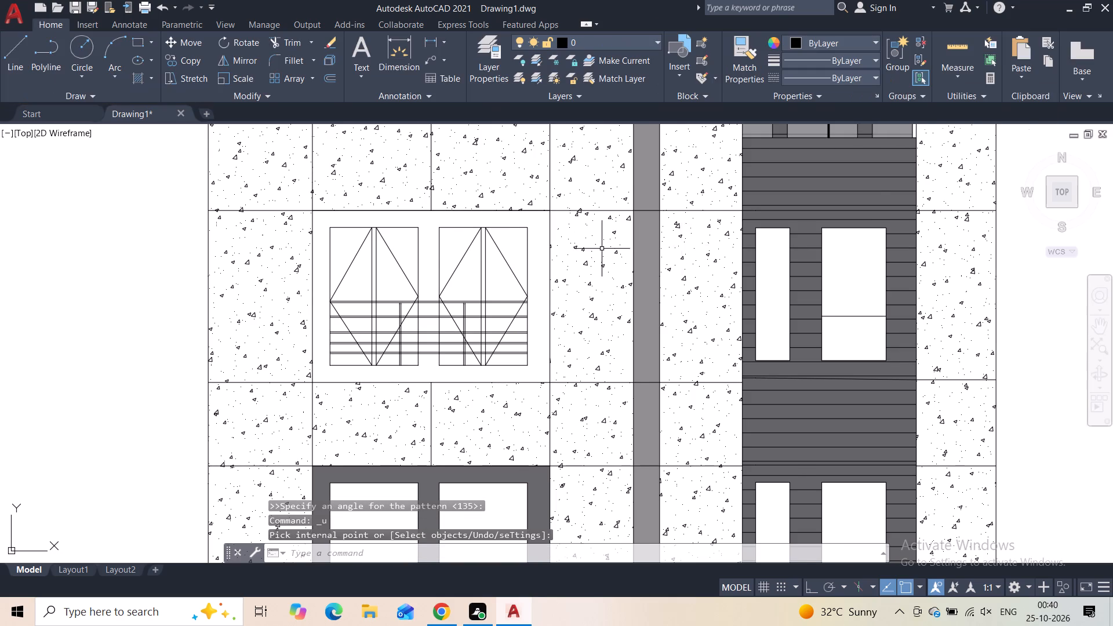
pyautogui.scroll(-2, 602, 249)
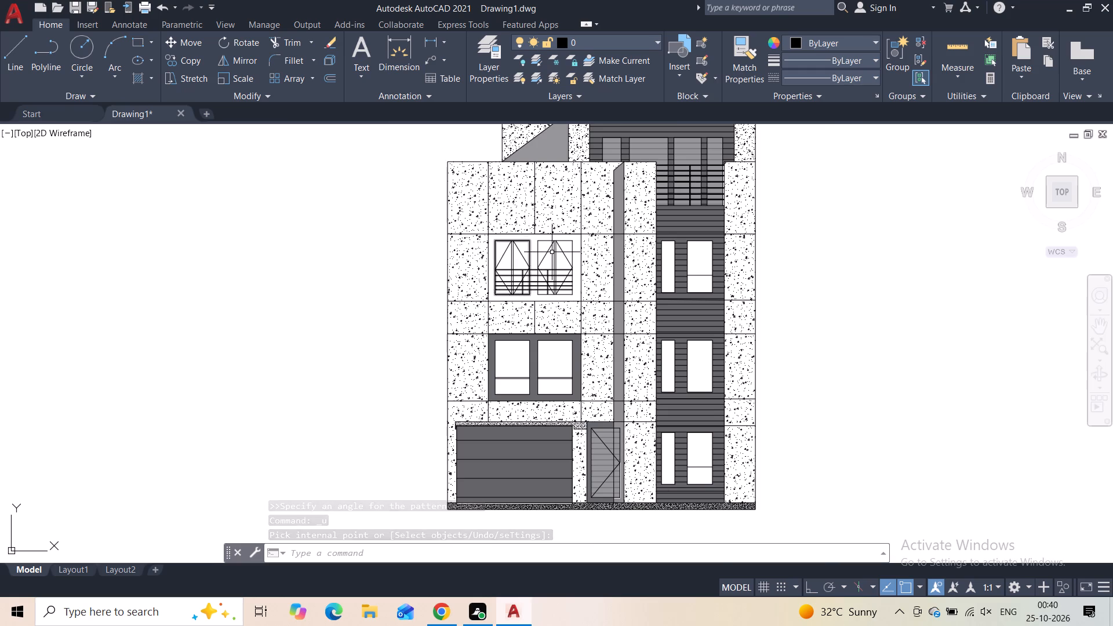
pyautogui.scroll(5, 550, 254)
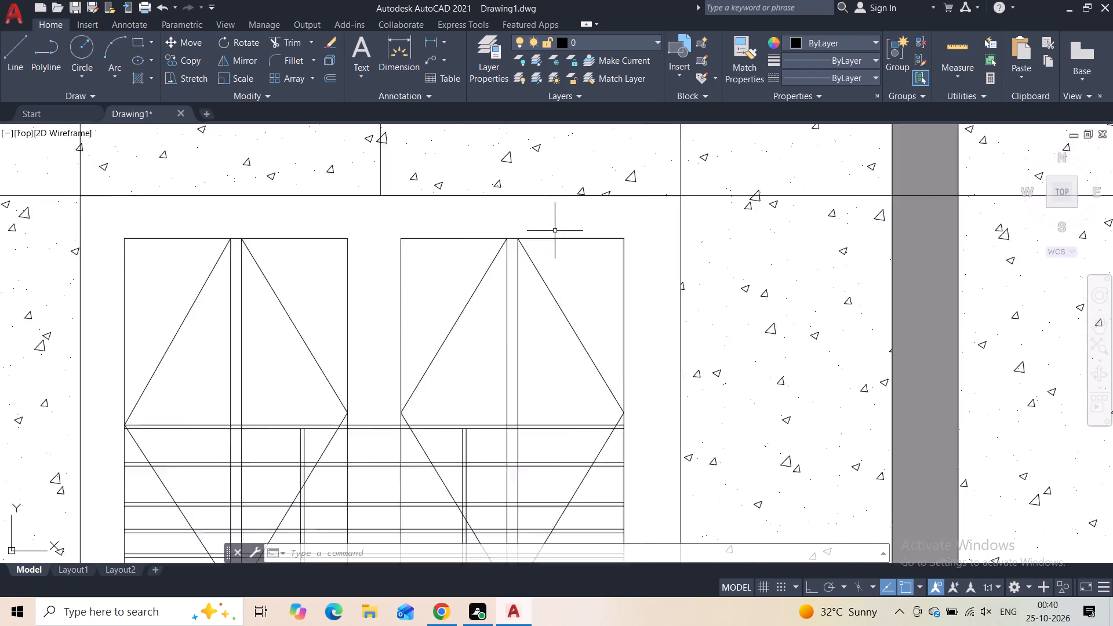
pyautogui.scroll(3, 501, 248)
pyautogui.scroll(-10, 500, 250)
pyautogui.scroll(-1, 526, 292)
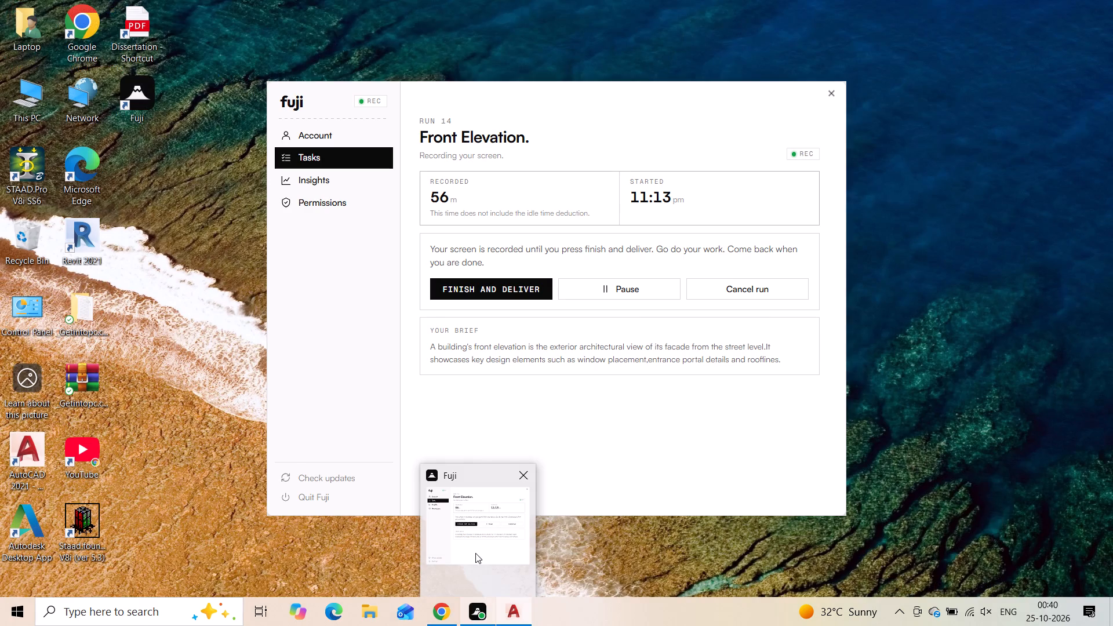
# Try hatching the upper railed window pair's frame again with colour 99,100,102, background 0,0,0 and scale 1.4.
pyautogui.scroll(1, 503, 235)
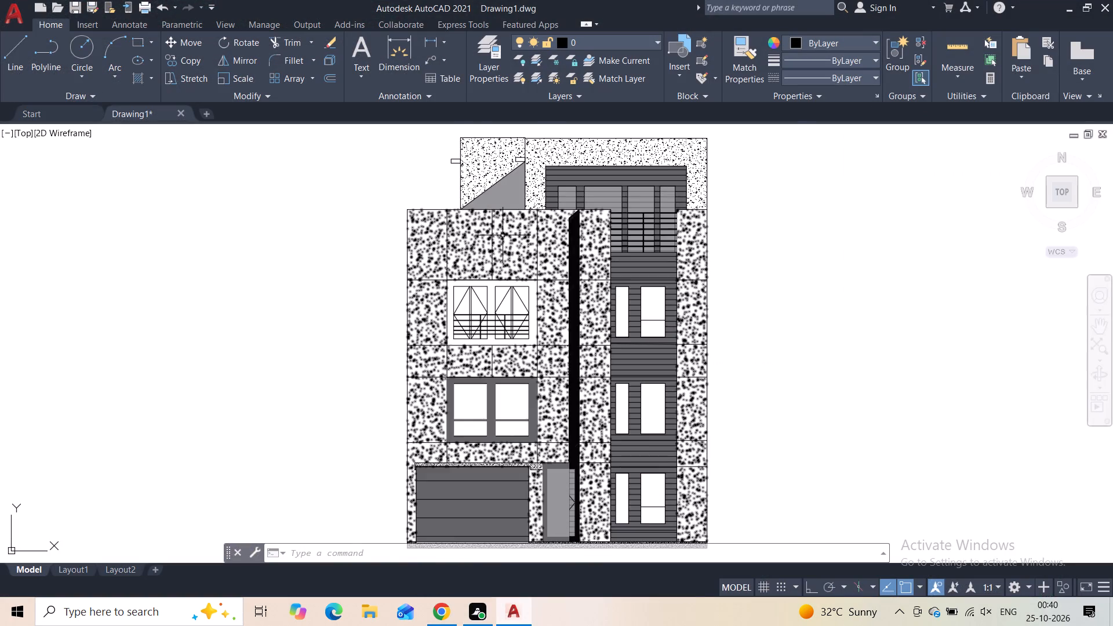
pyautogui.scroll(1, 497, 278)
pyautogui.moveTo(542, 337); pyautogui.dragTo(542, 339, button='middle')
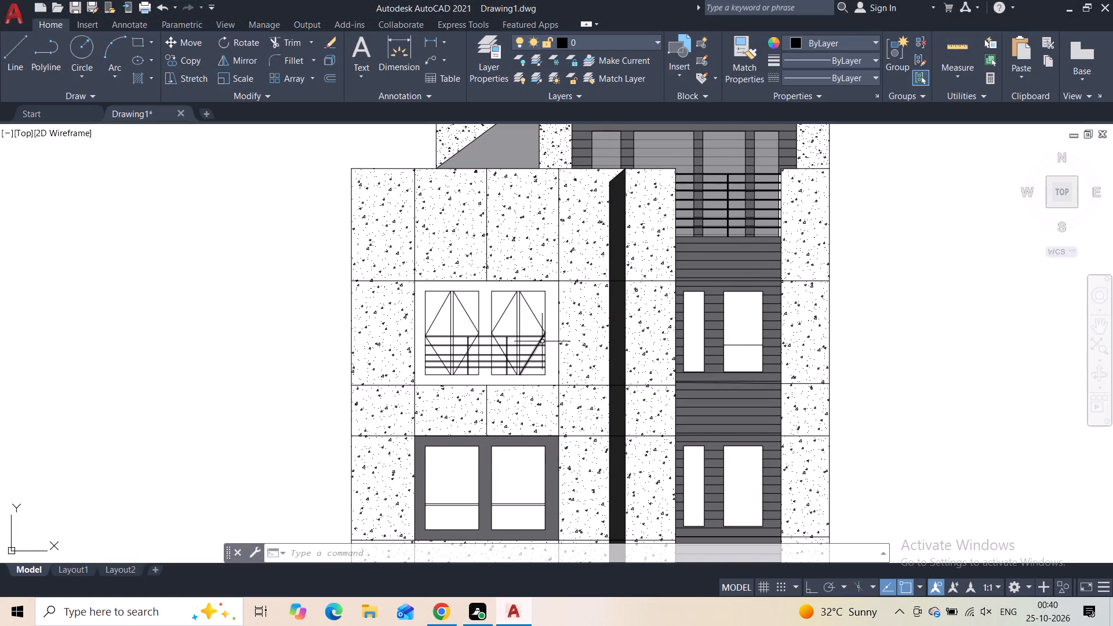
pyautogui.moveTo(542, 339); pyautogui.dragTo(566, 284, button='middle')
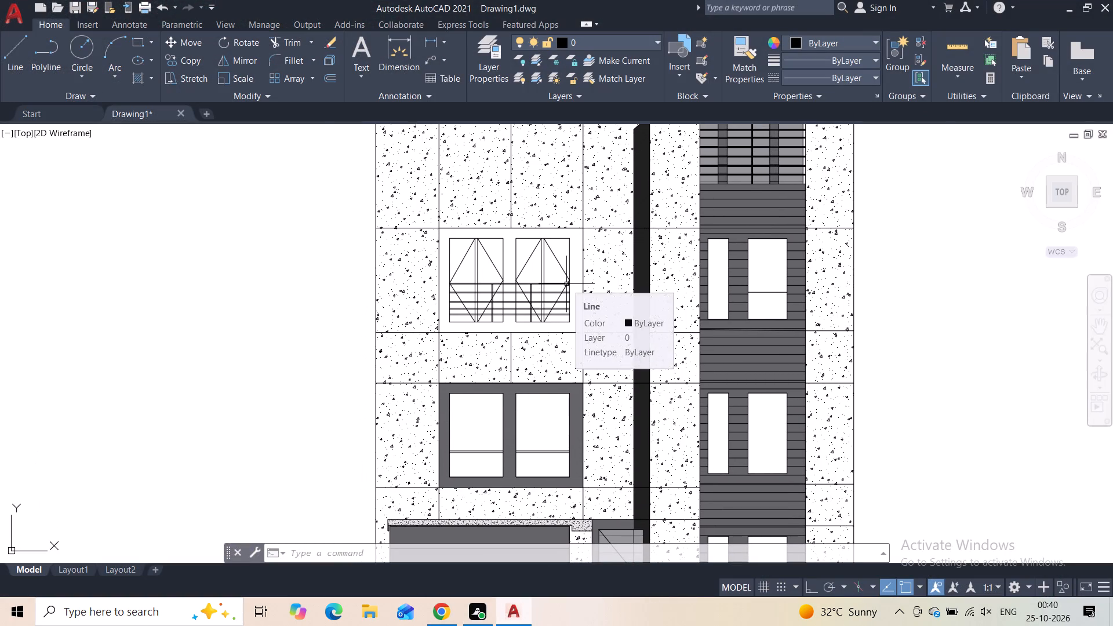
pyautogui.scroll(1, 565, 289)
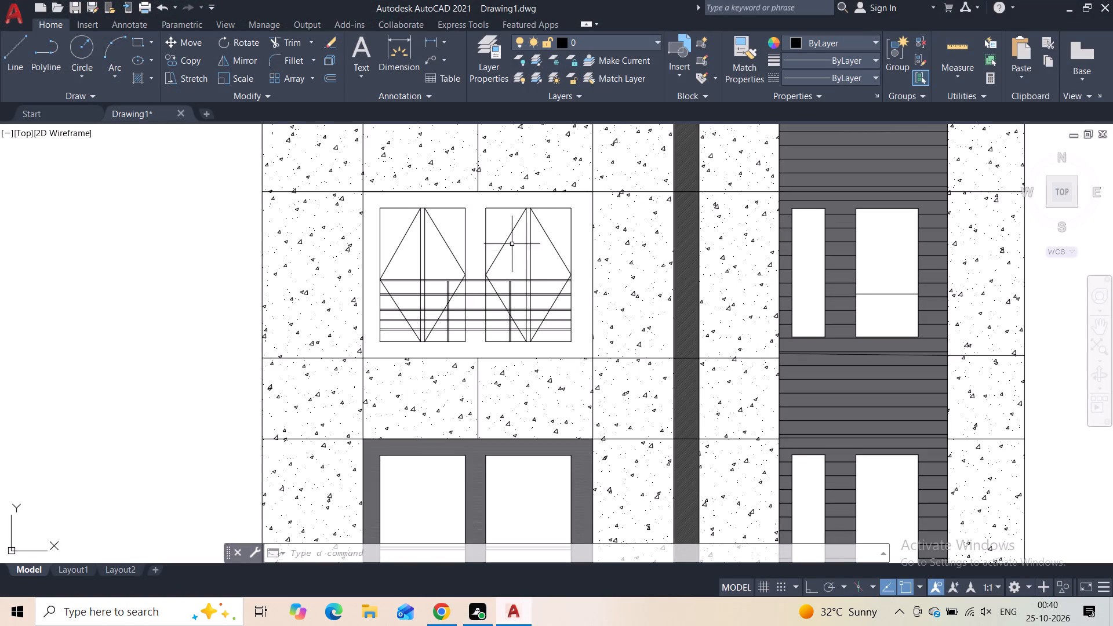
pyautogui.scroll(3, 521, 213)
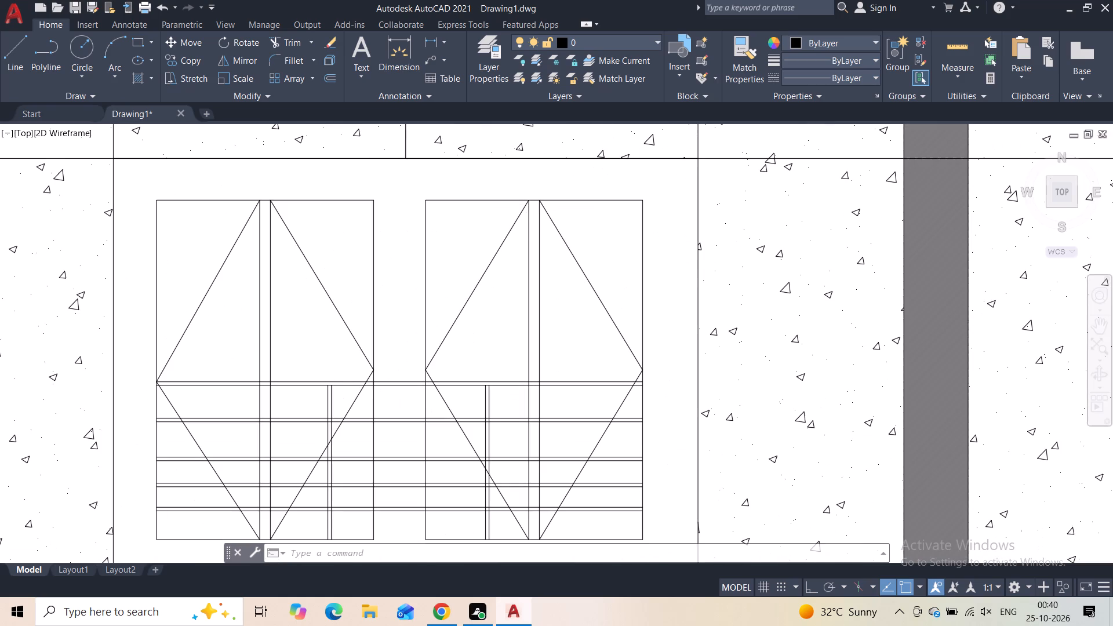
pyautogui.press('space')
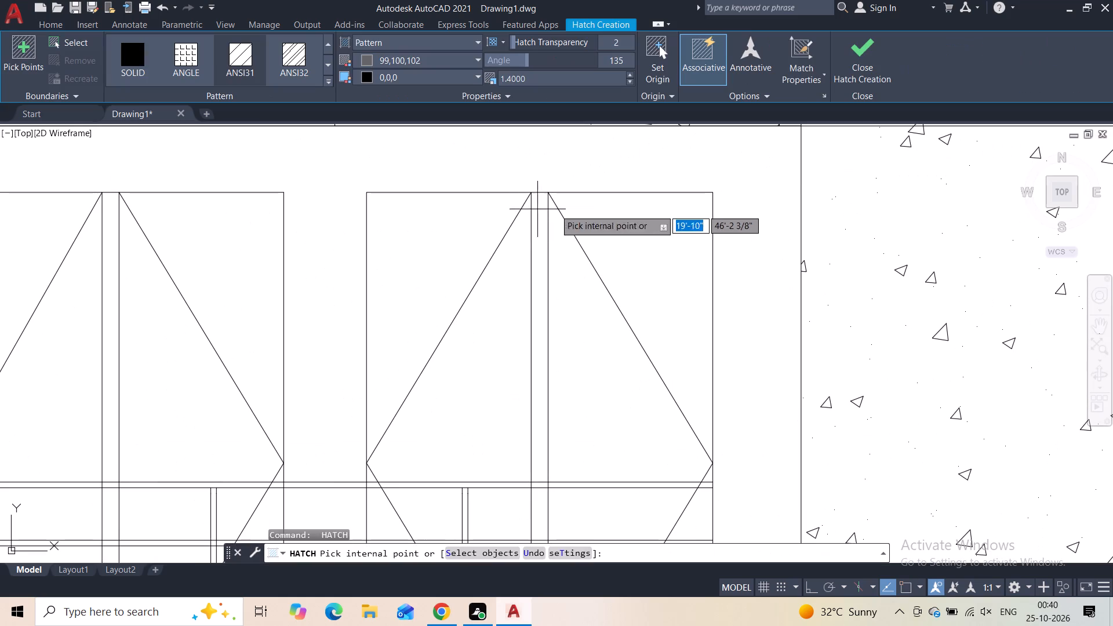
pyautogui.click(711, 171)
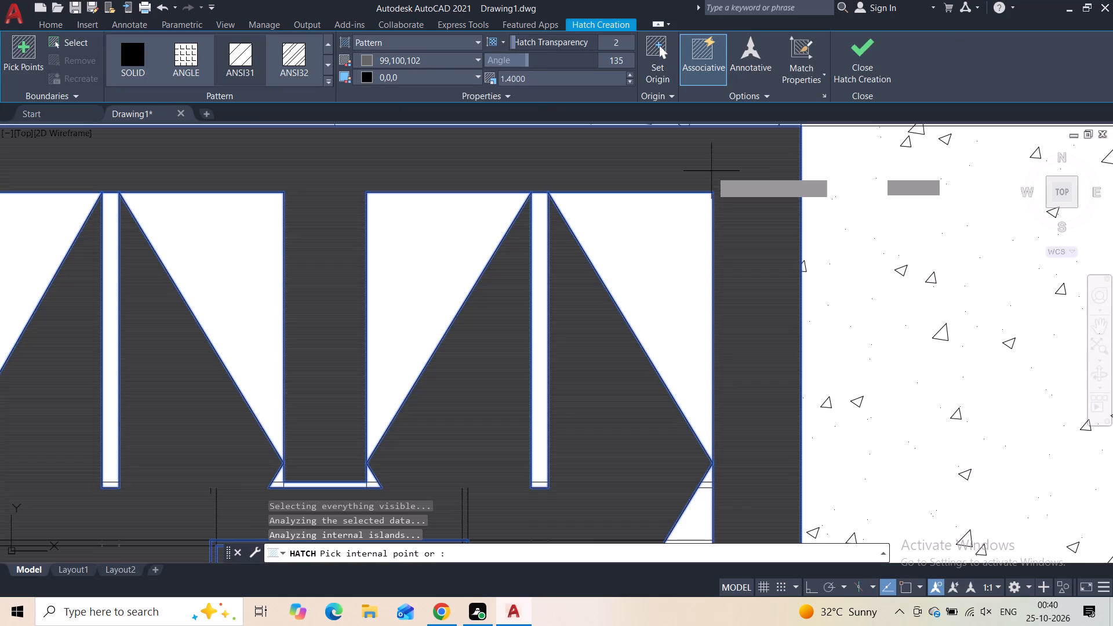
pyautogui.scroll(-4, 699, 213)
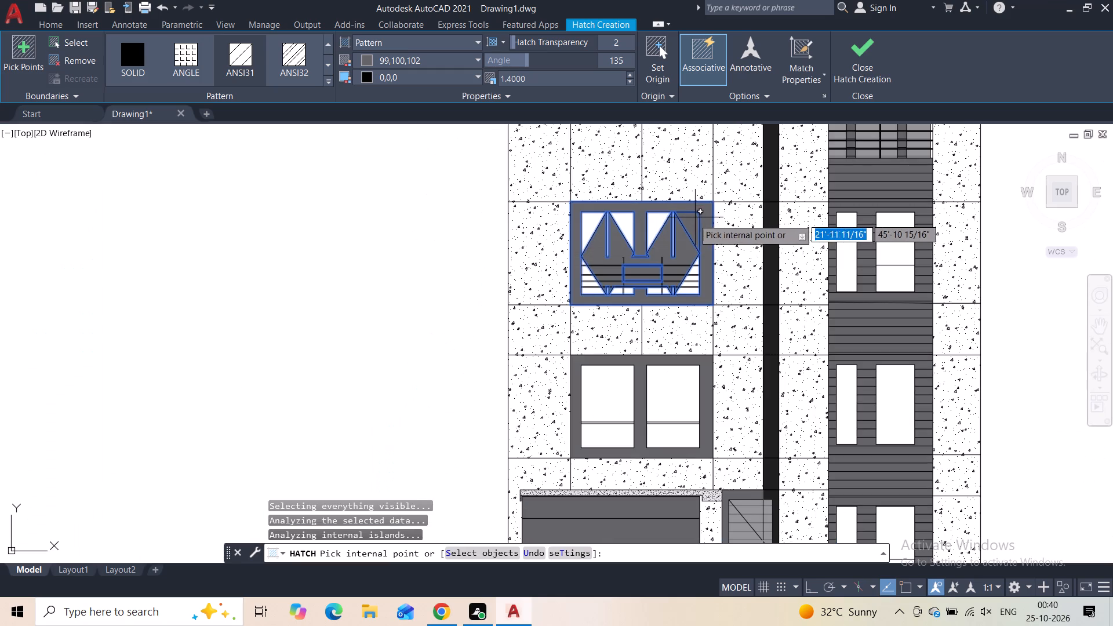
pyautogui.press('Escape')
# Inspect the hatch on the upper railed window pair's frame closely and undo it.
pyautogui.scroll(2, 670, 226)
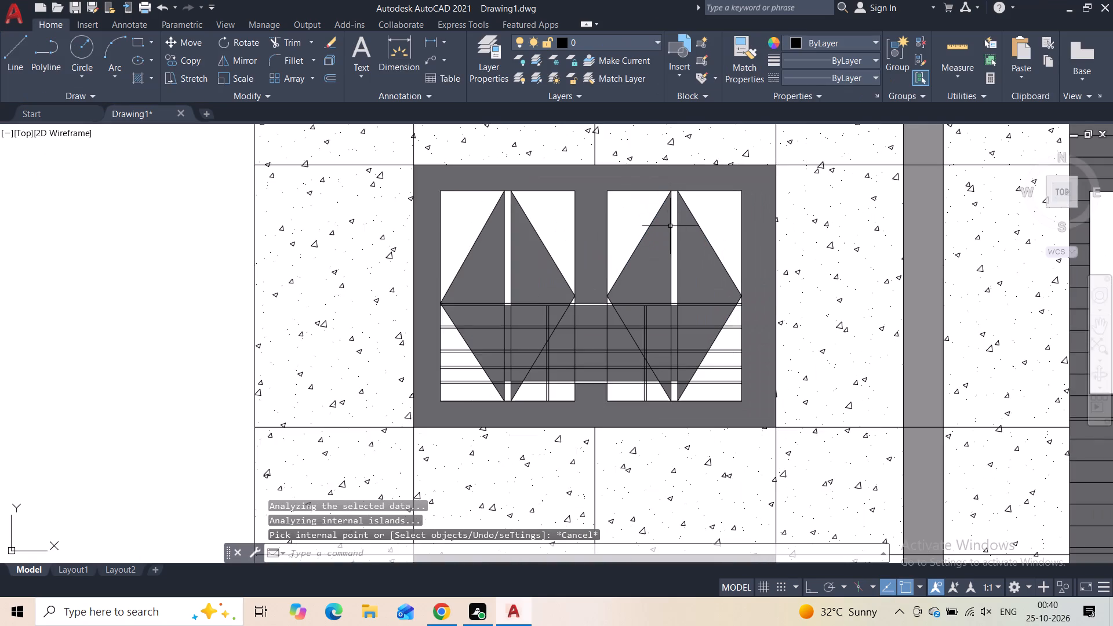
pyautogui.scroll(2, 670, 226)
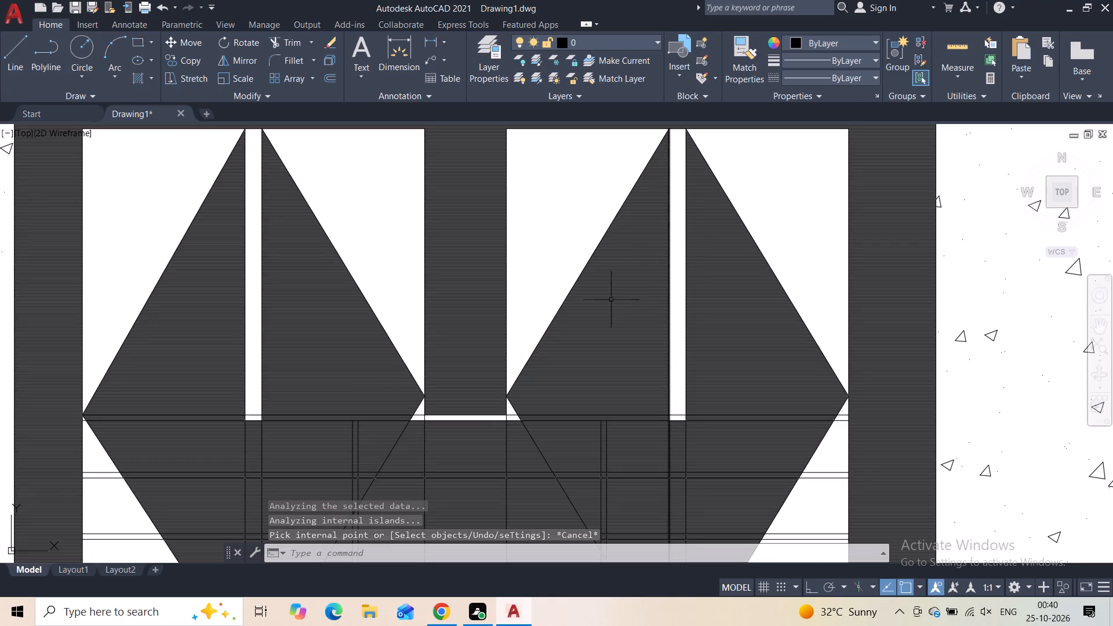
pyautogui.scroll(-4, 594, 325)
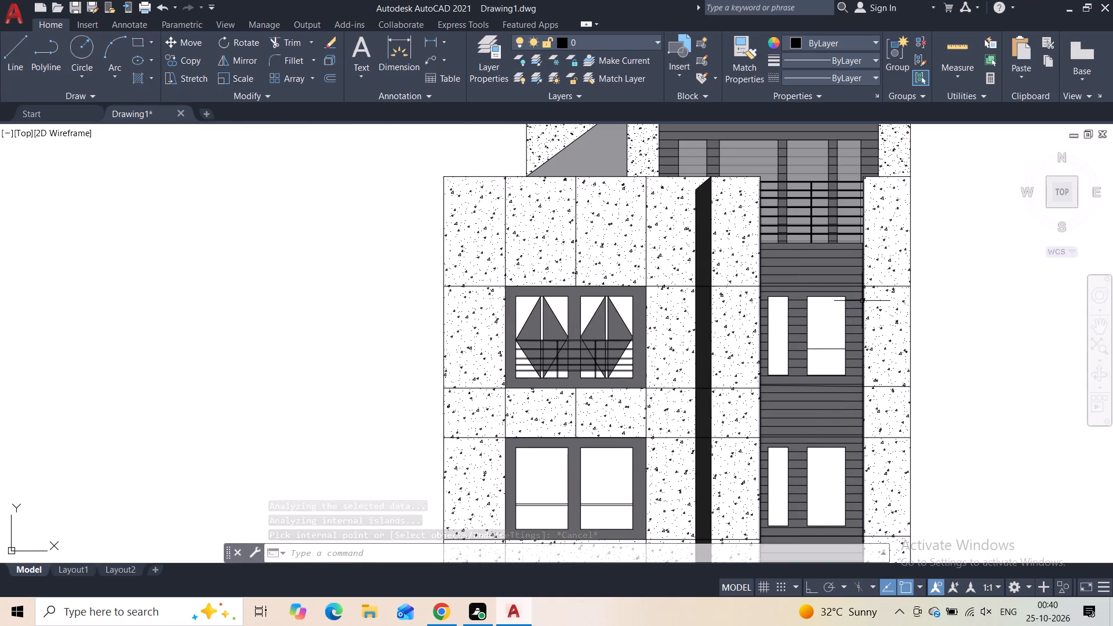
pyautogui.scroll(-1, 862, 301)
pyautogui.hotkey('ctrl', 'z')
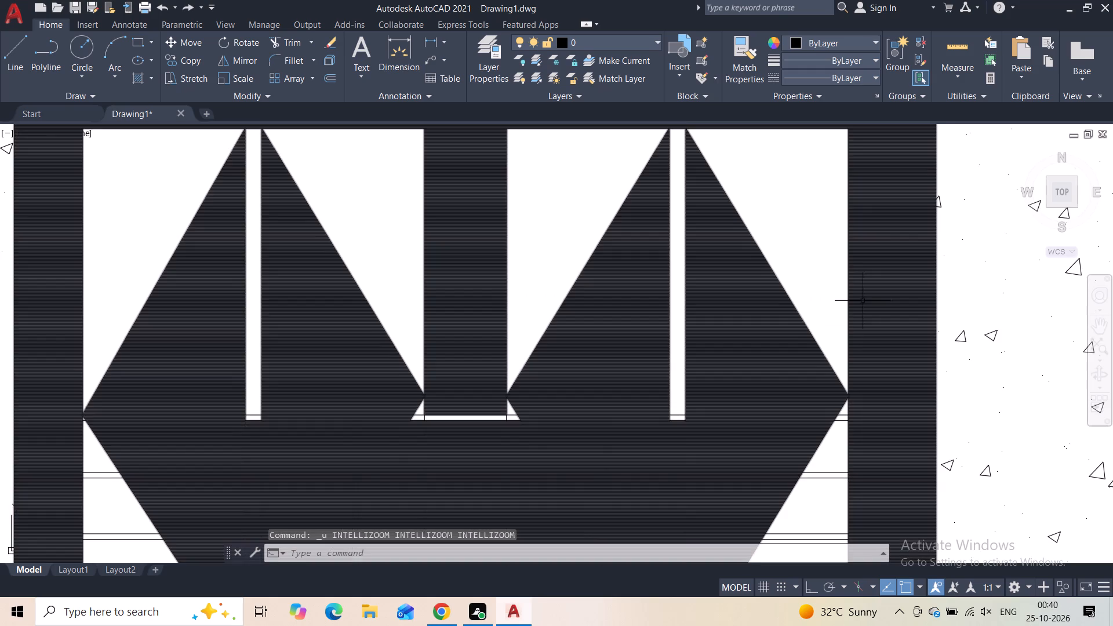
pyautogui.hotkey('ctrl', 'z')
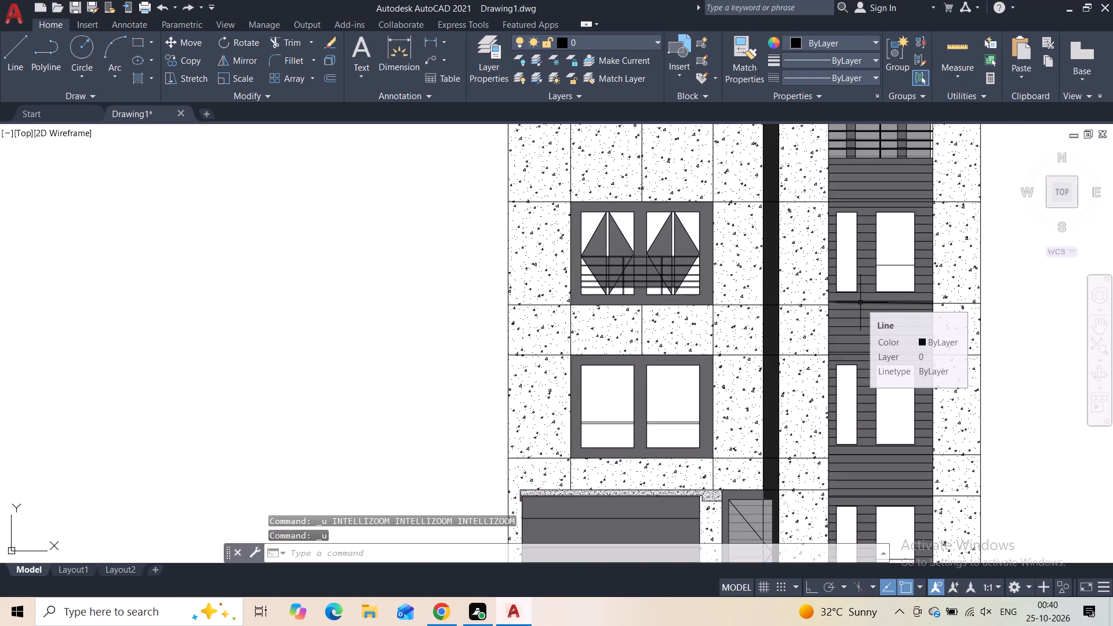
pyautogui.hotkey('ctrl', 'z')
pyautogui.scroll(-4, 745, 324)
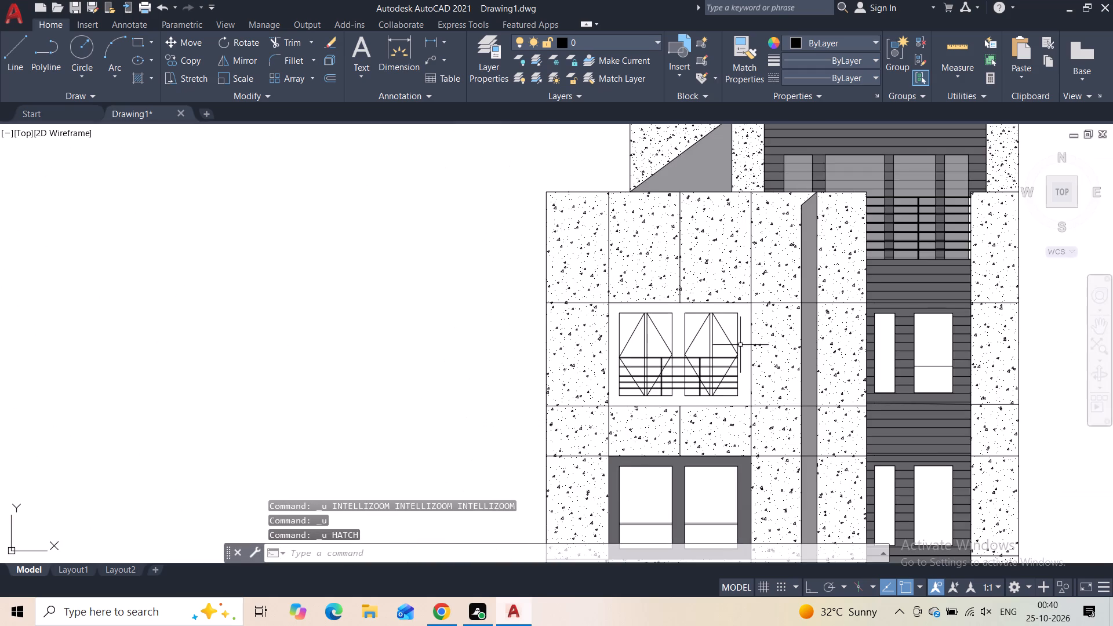
# Set the scale of the hatch on the lower window pair's frame and the entrance door surround to 63.
pyautogui.moveTo(737, 355); pyautogui.dragTo(682, 247, button='middle')
pyautogui.scroll(6, 681, 354)
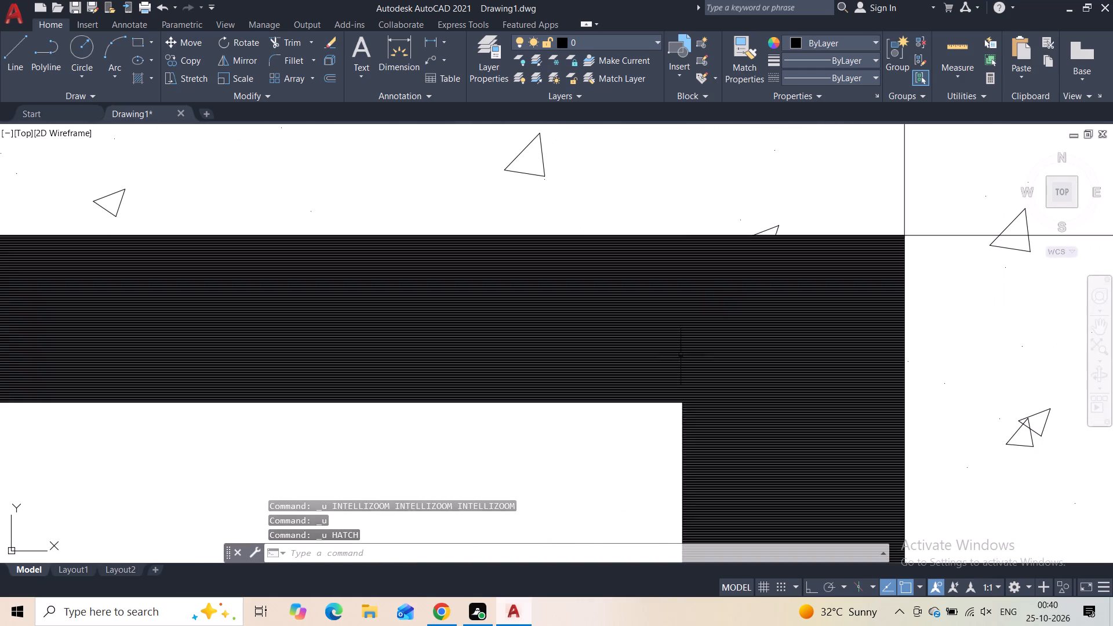
pyautogui.click(685, 330)
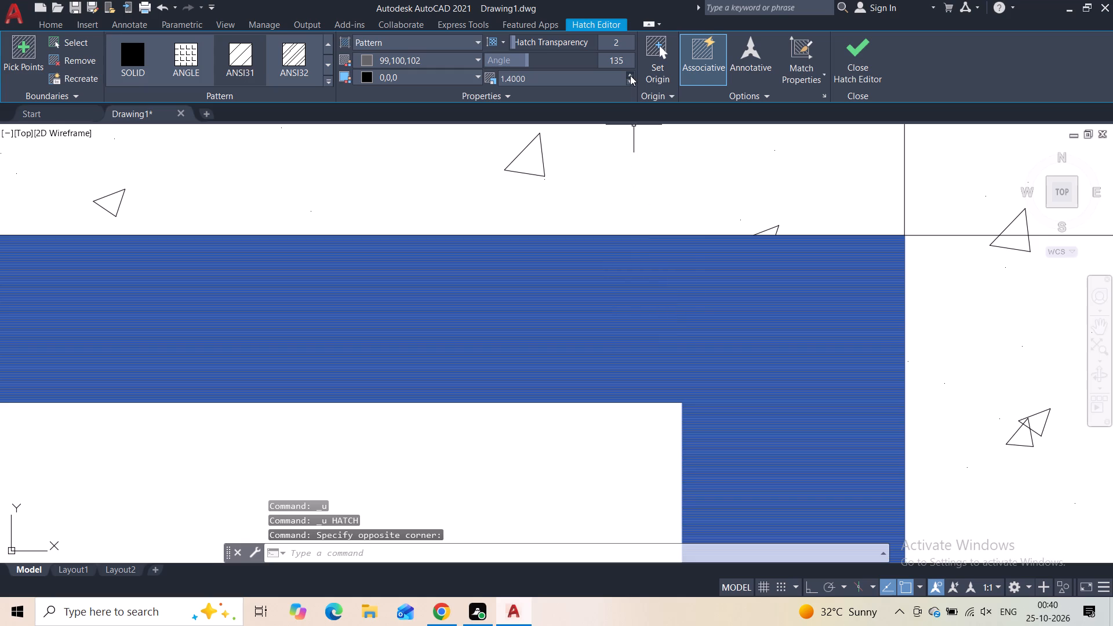
pyautogui.click(630, 75)
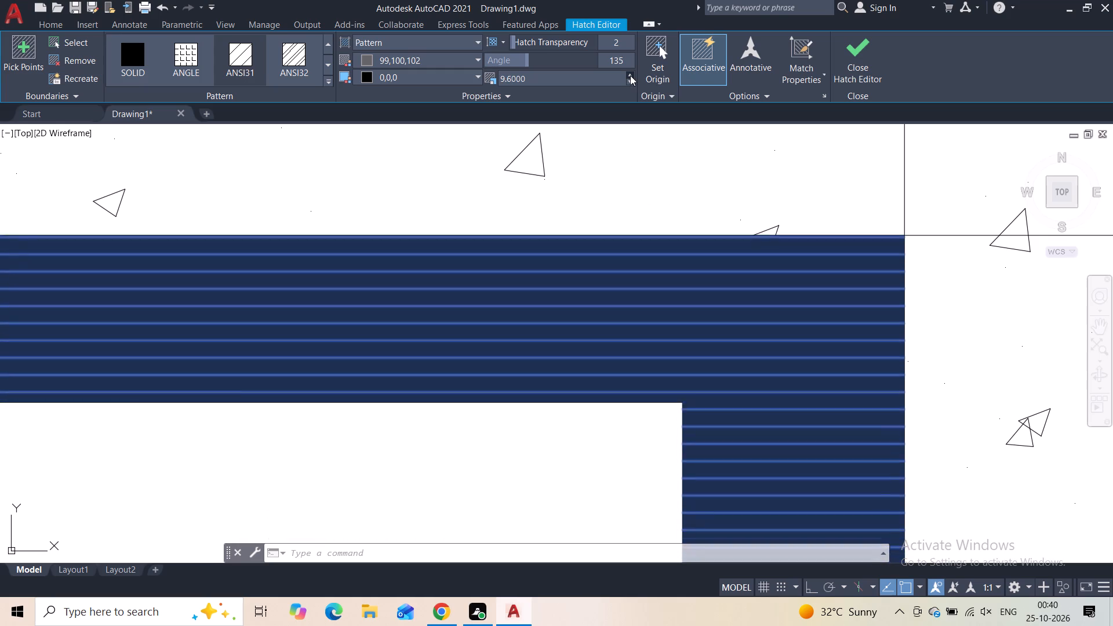
pyautogui.scroll(-3, 627, 224)
pyautogui.scroll(-2, 623, 272)
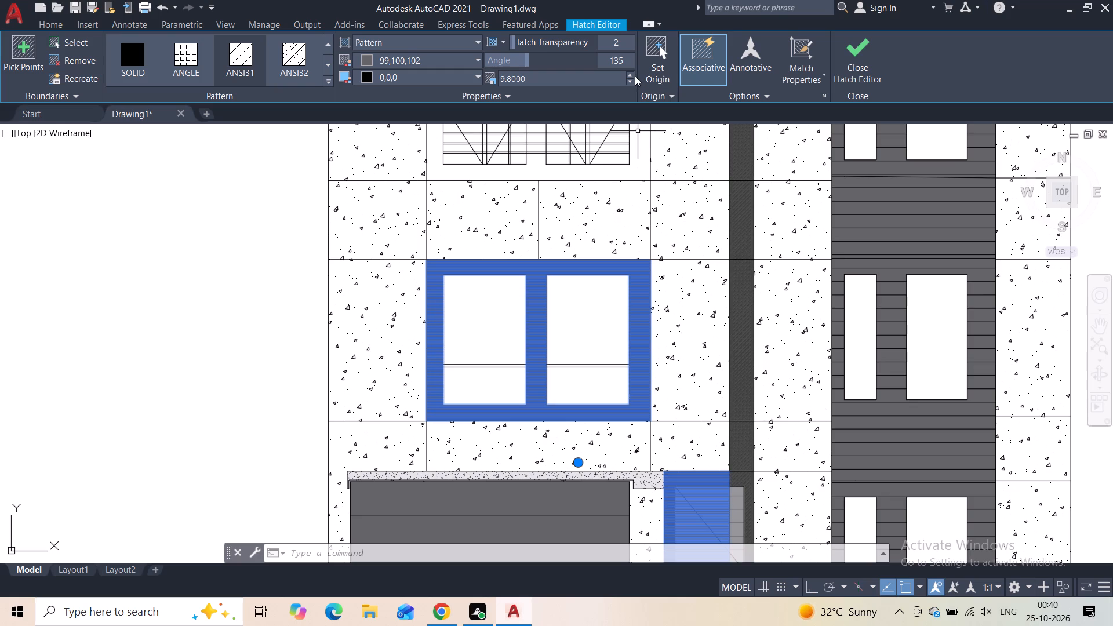
pyautogui.click(633, 75)
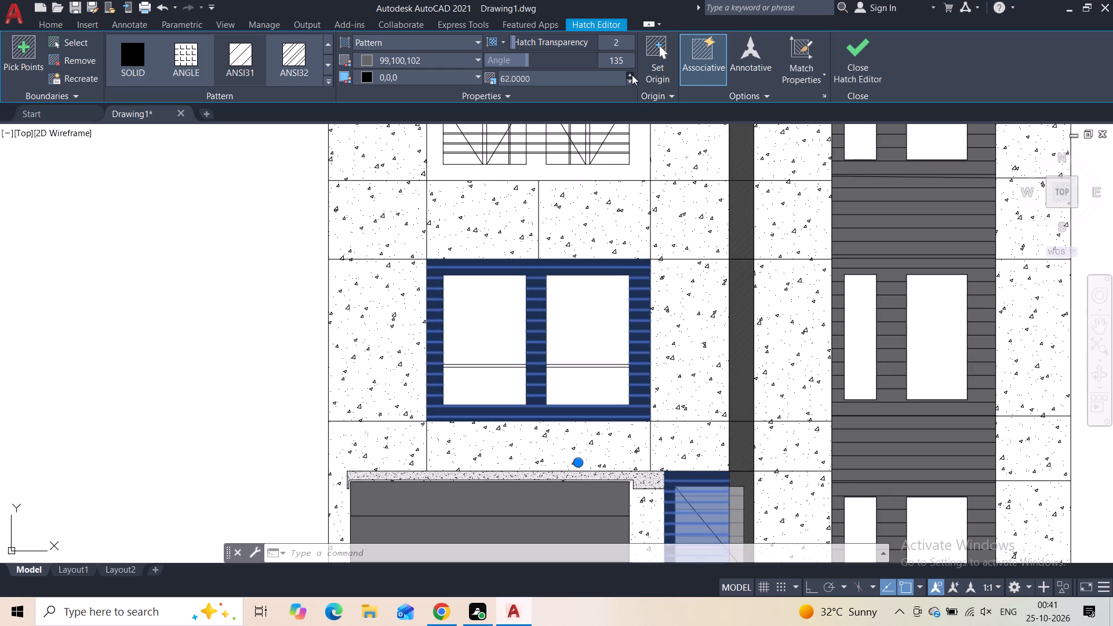
pyautogui.click(852, 68)
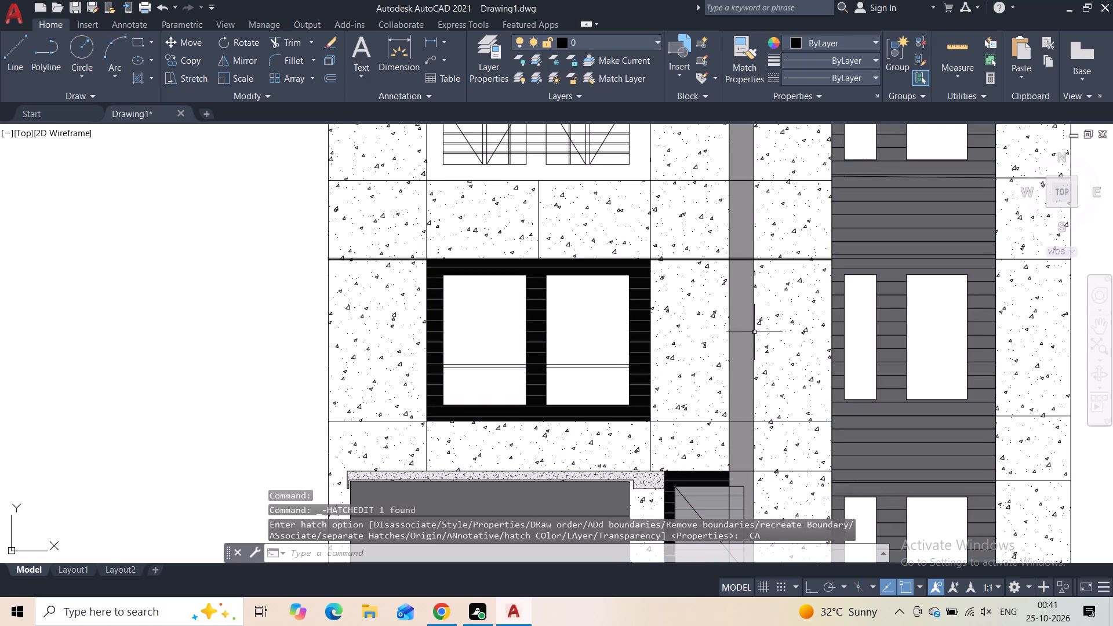
# Recolour the lower window frame and door surround hatch with background 99,100,102 and line colour ByLayer.
pyautogui.scroll(-1, 708, 343)
pyautogui.moveTo(706, 348); pyautogui.dragTo(666, 271, button='middle')
pyautogui.scroll(1, 659, 328)
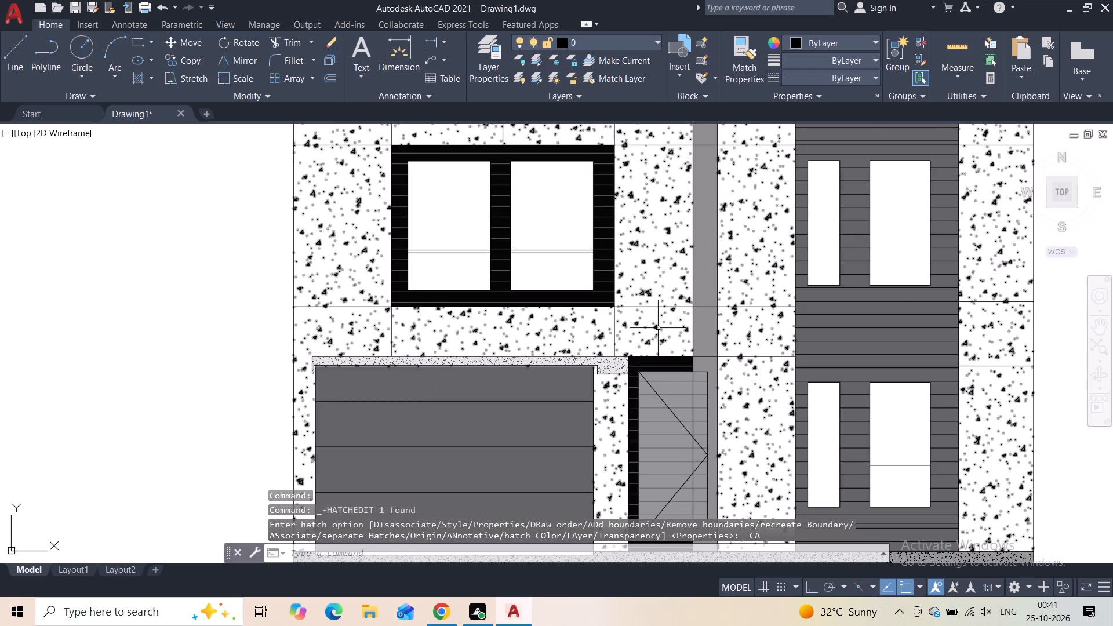
pyautogui.scroll(1, 658, 328)
pyautogui.click(572, 278)
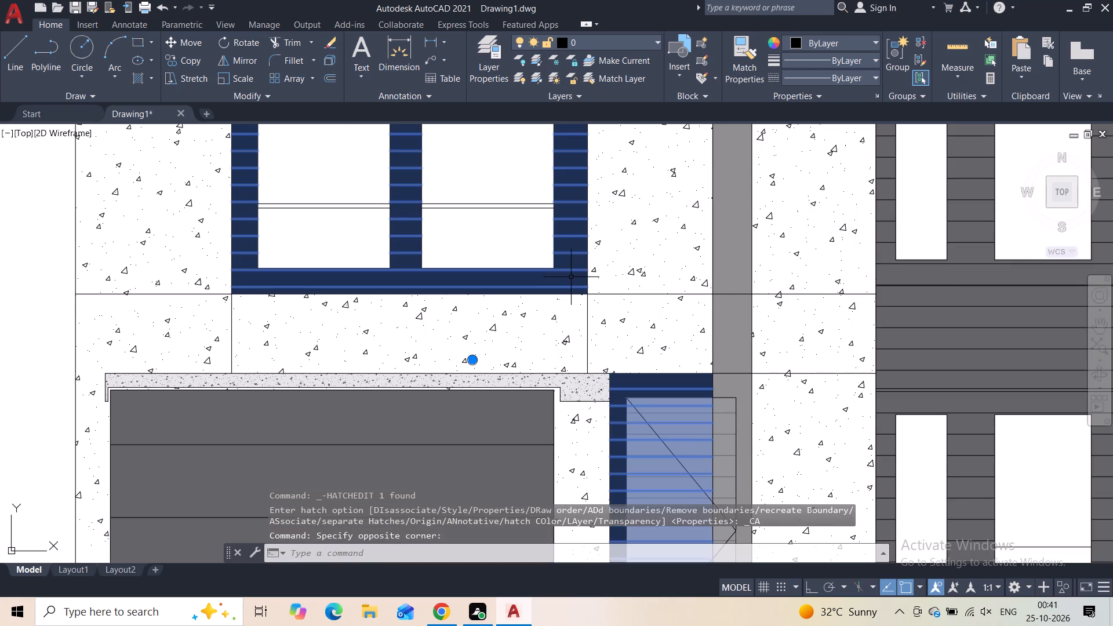
pyautogui.click(446, 85)
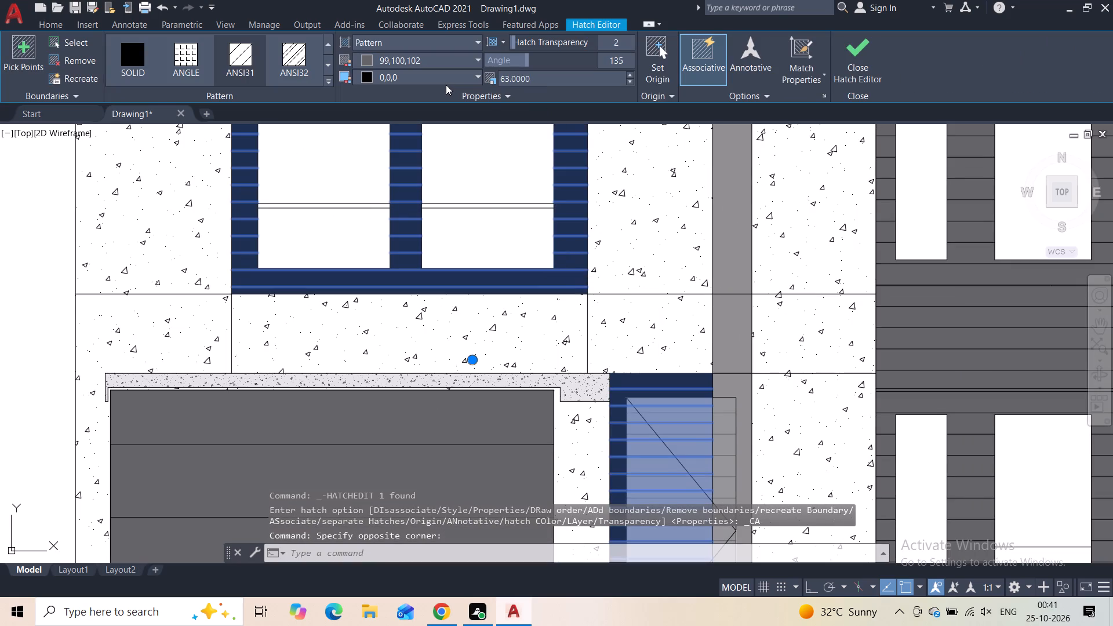
pyautogui.click(362, 136)
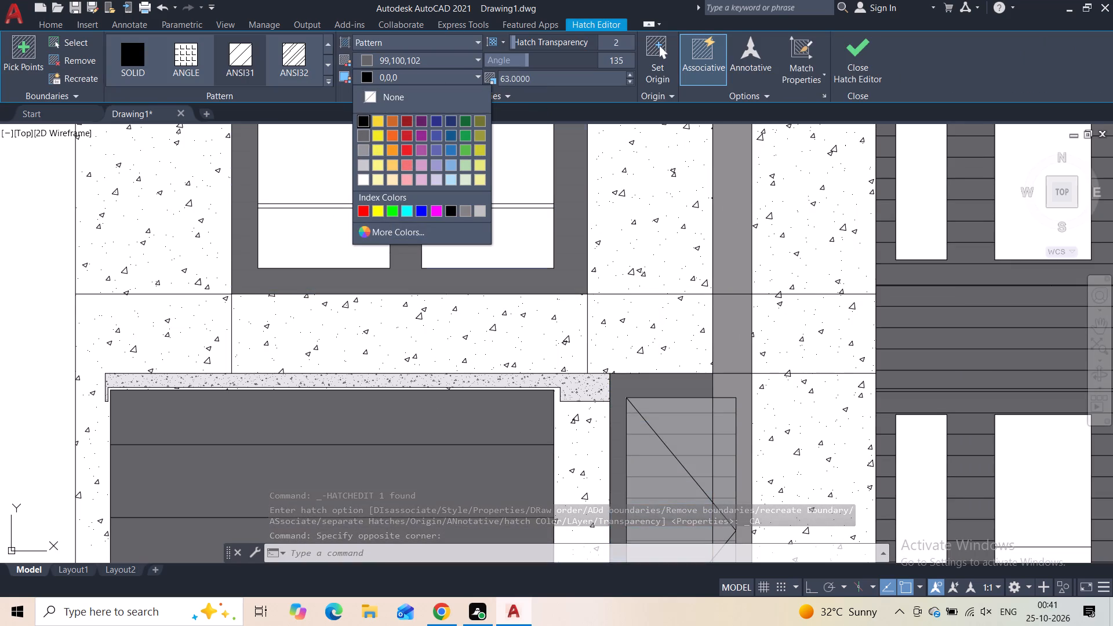
pyautogui.click(388, 60)
pyautogui.click(378, 78)
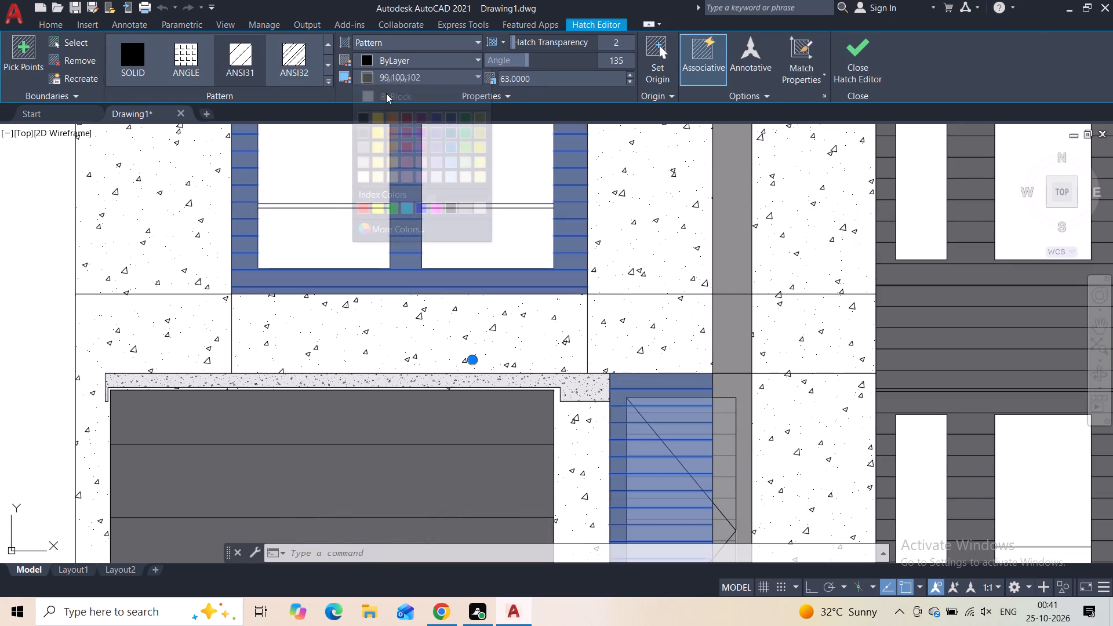
pyautogui.click(843, 54)
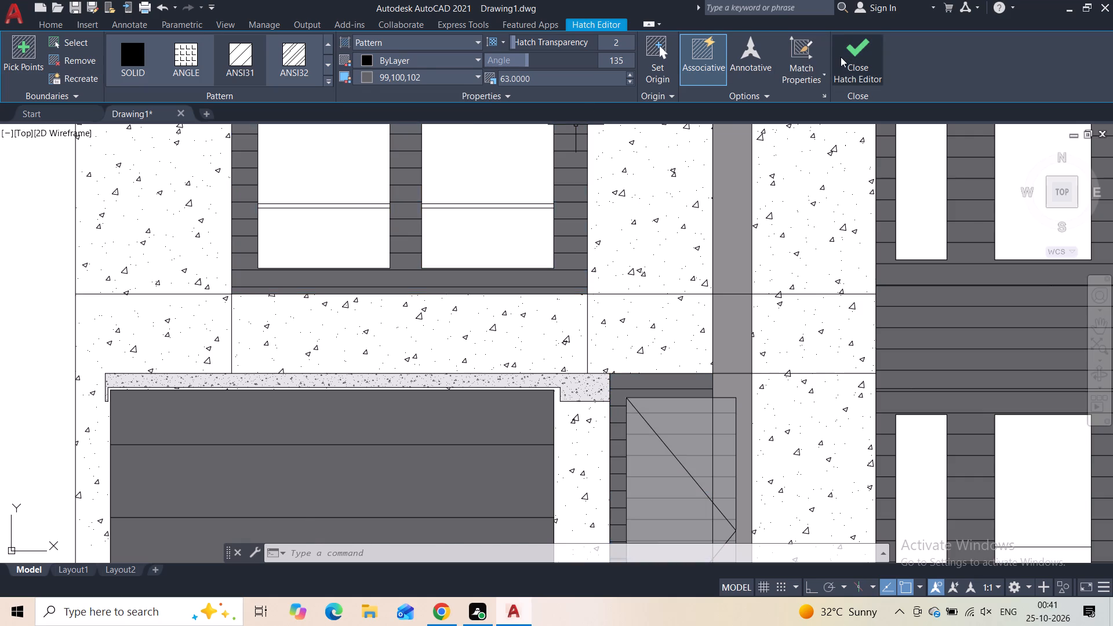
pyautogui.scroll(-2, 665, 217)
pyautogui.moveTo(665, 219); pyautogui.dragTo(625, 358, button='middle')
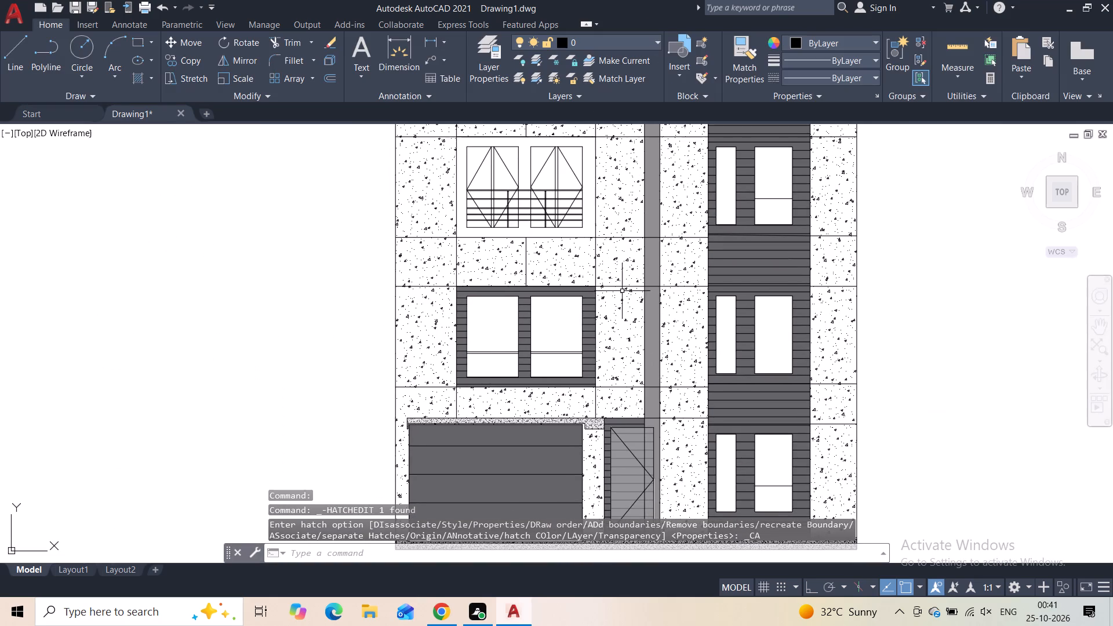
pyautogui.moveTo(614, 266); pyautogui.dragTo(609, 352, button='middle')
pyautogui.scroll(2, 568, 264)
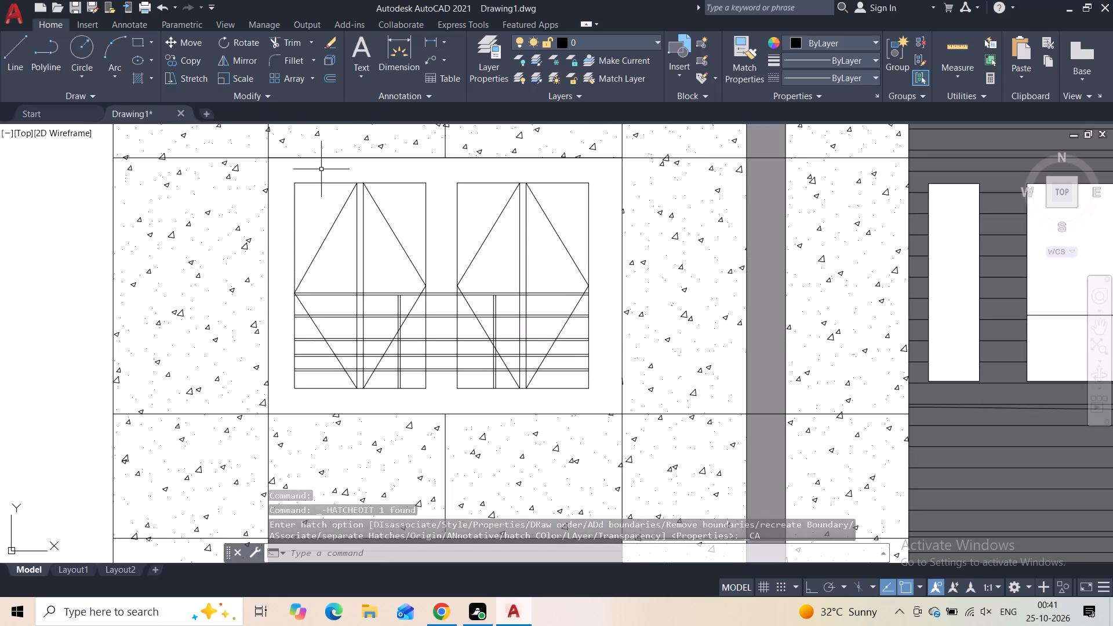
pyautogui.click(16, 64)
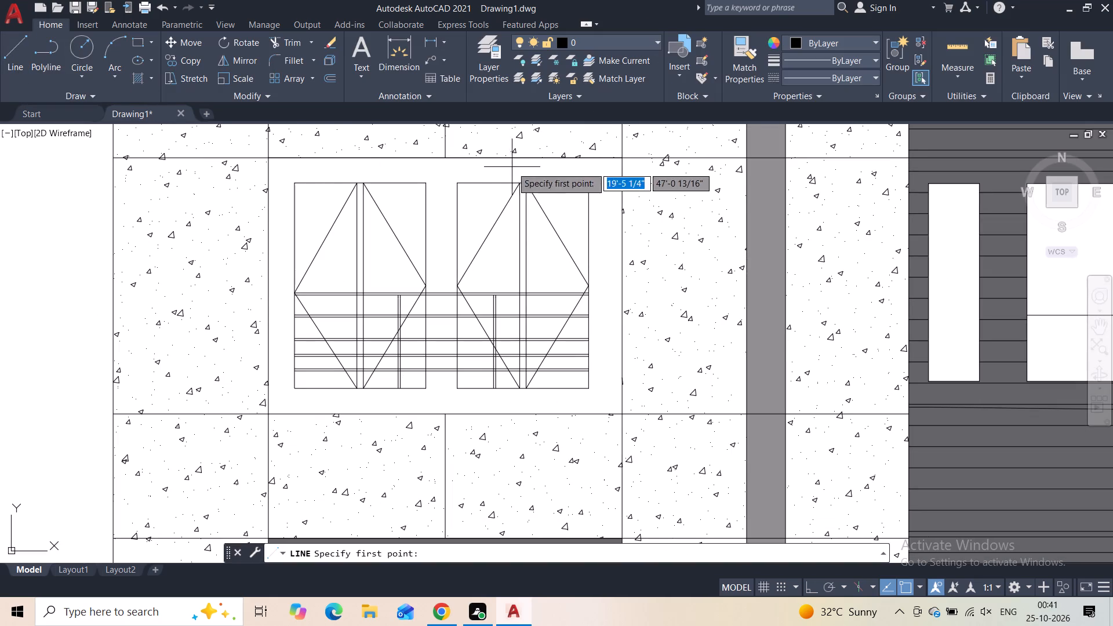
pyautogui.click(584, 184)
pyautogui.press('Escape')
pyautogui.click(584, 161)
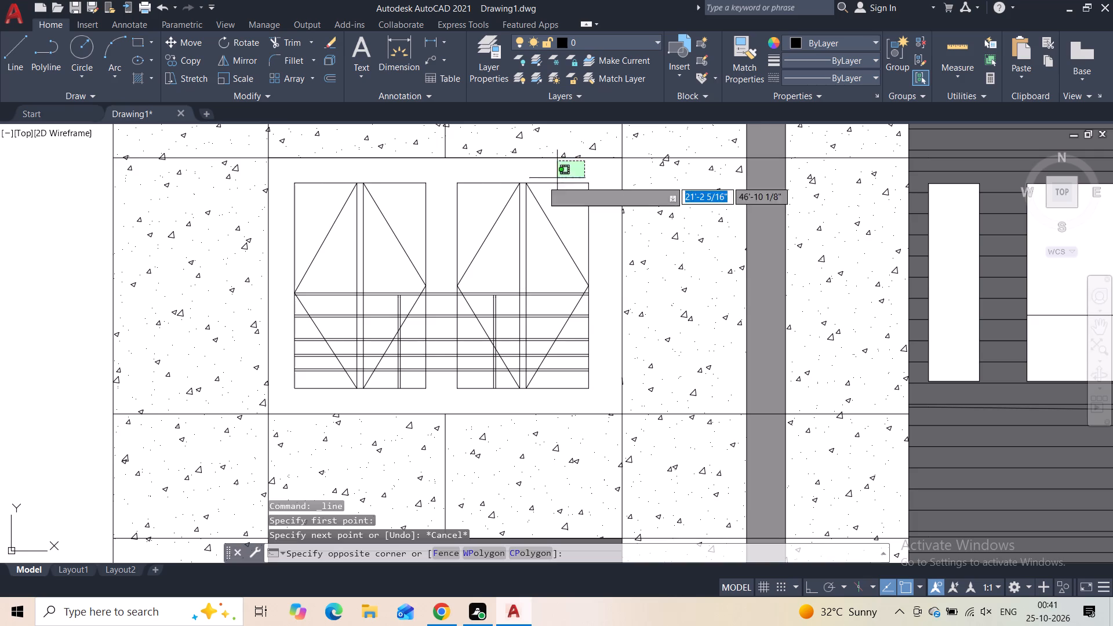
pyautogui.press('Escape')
# Draw four short vertical lines from the top corners of the two upper railed windows to the frame's top edge.
pyautogui.click(8, 65)
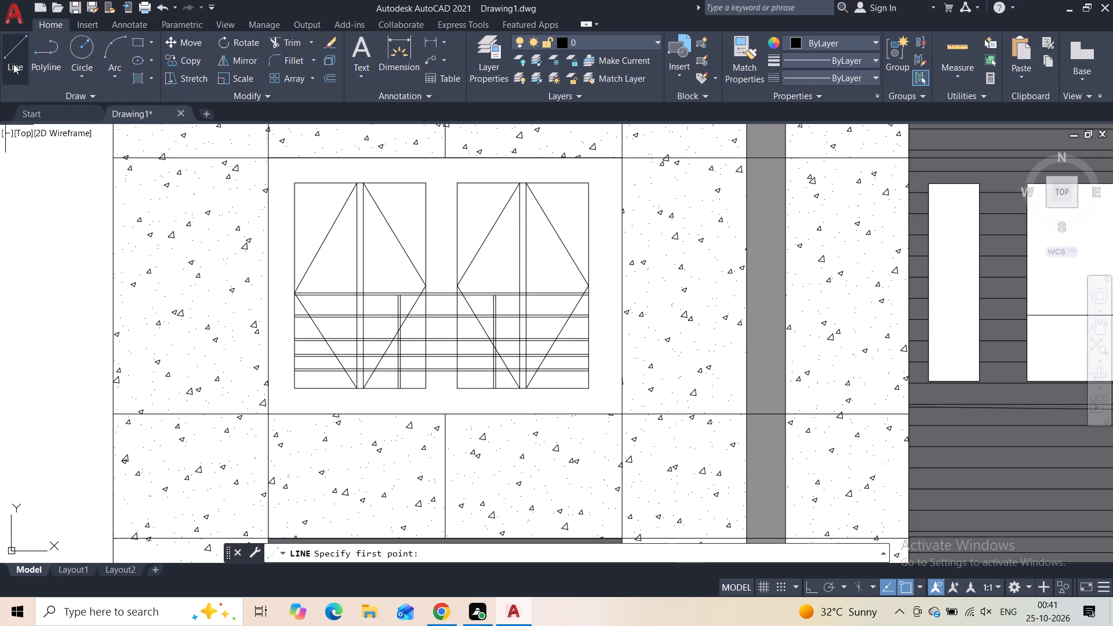
pyautogui.click(586, 182)
pyautogui.click(586, 162)
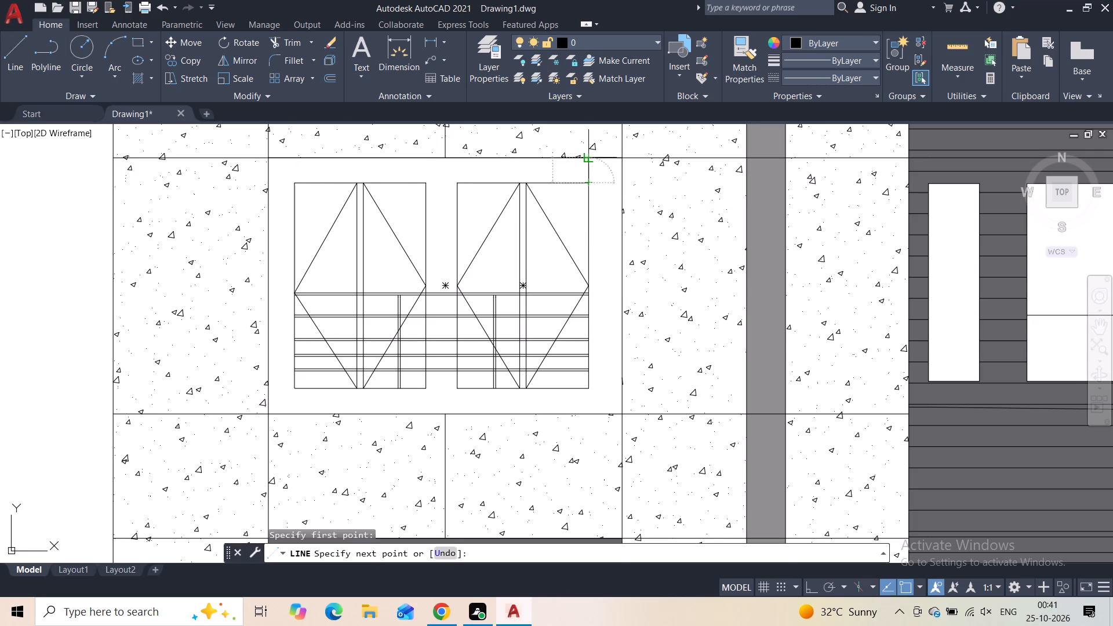
pyautogui.press('space')
pyautogui.press('space')
pyautogui.click(455, 185)
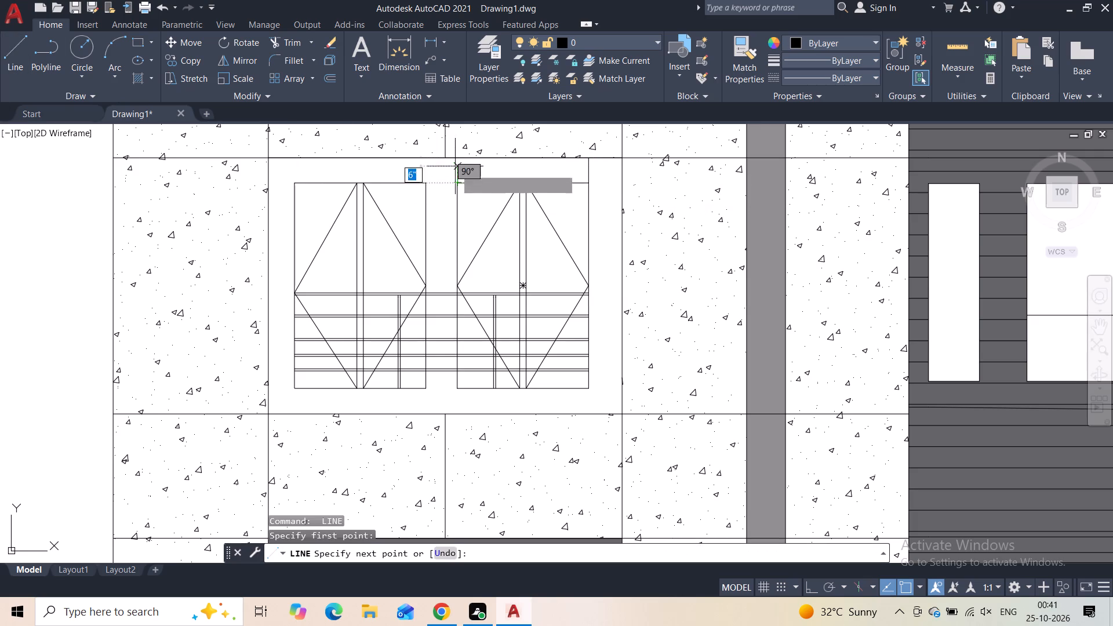
pyautogui.click(455, 162)
pyautogui.press('space')
pyautogui.press('space')
pyautogui.click(427, 181)
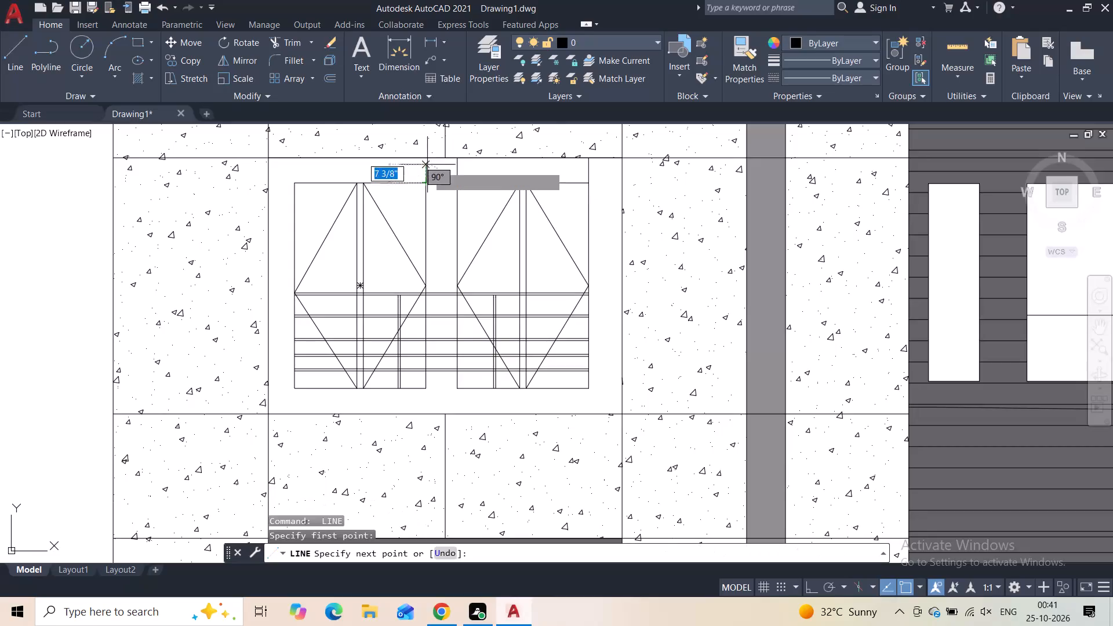
pyautogui.click(427, 162)
pyautogui.press('space')
pyautogui.press('space')
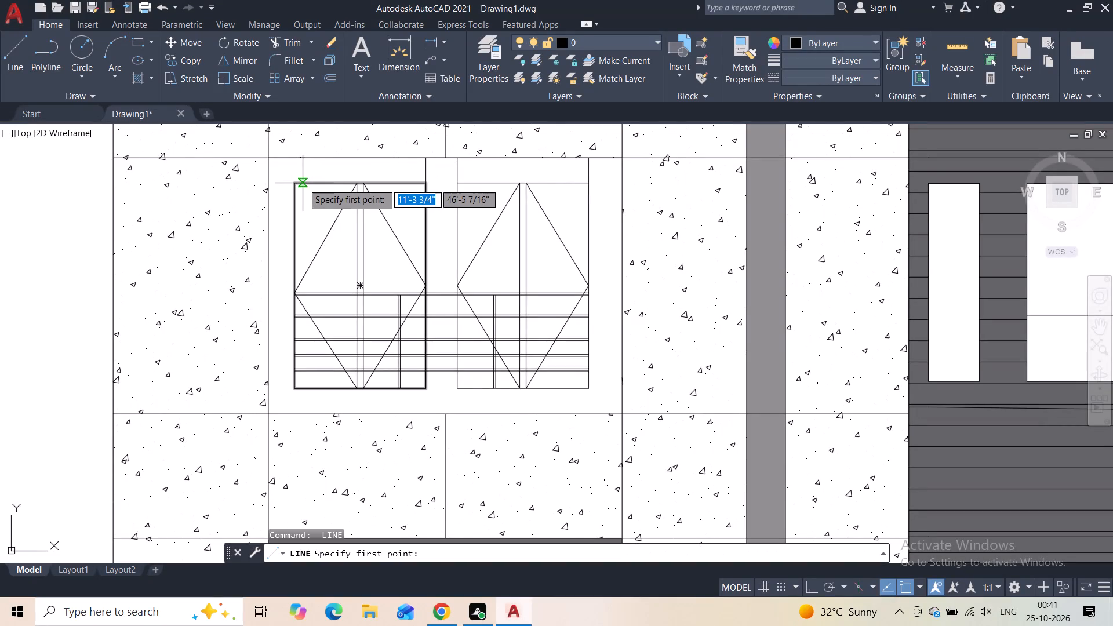
pyautogui.click(300, 184)
pyautogui.click(296, 162)
pyautogui.press('space')
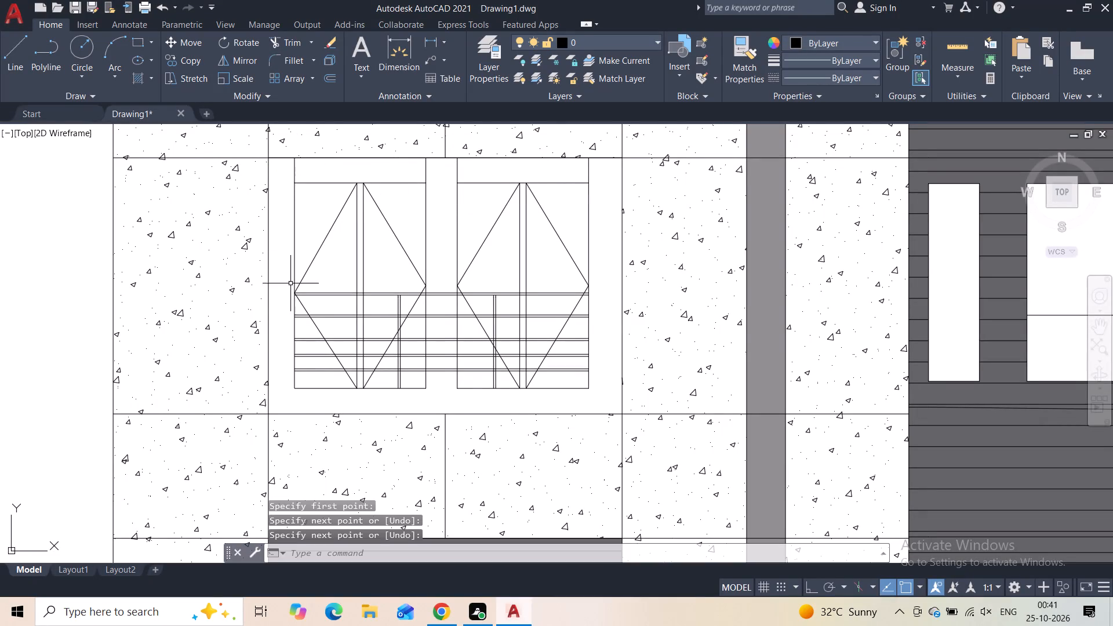
# Draw four short vertical lines from the bottom corners of the two upper railed windows to the frame's bottom edge.
pyautogui.press('space')
pyautogui.click(298, 391)
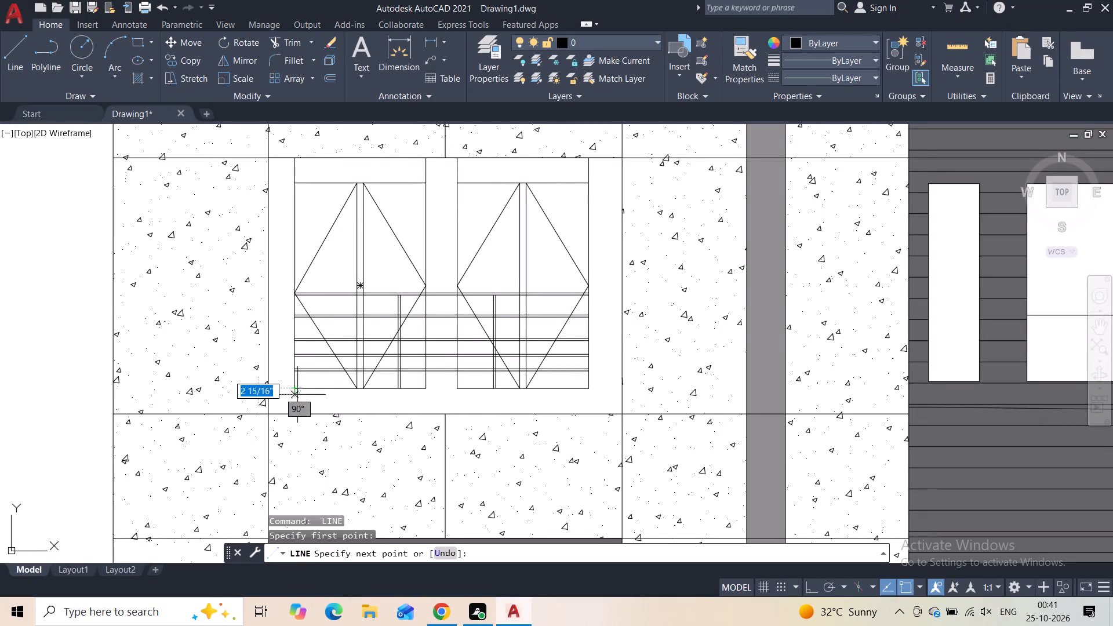
pyautogui.click(297, 413)
pyautogui.press('space')
pyautogui.press('space')
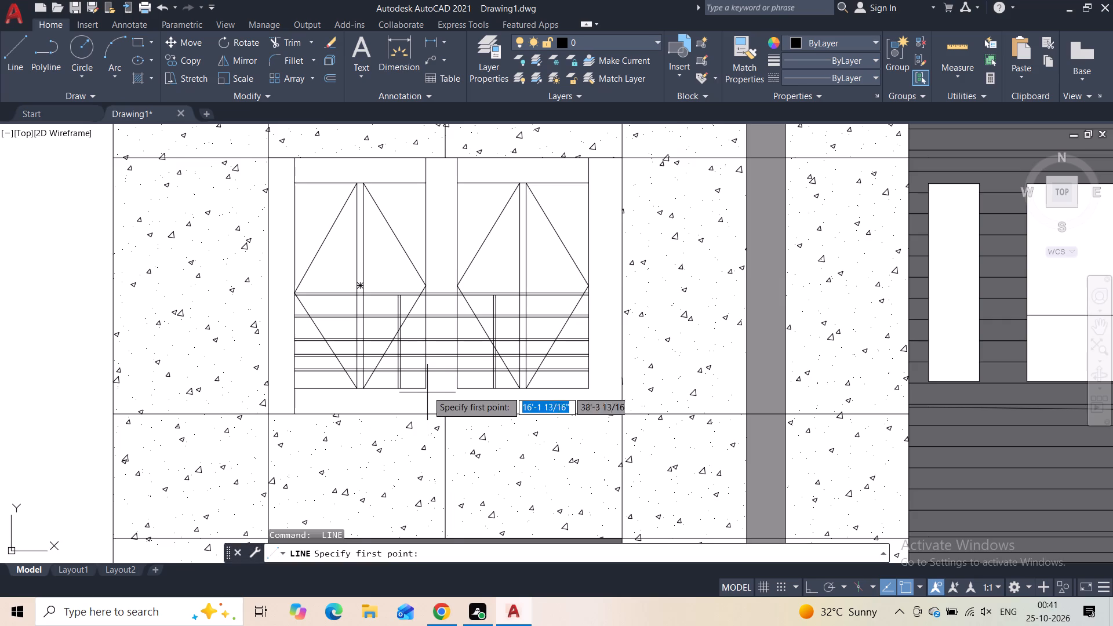
pyautogui.click(427, 391)
pyautogui.click(421, 416)
pyautogui.press('space')
pyautogui.press('space')
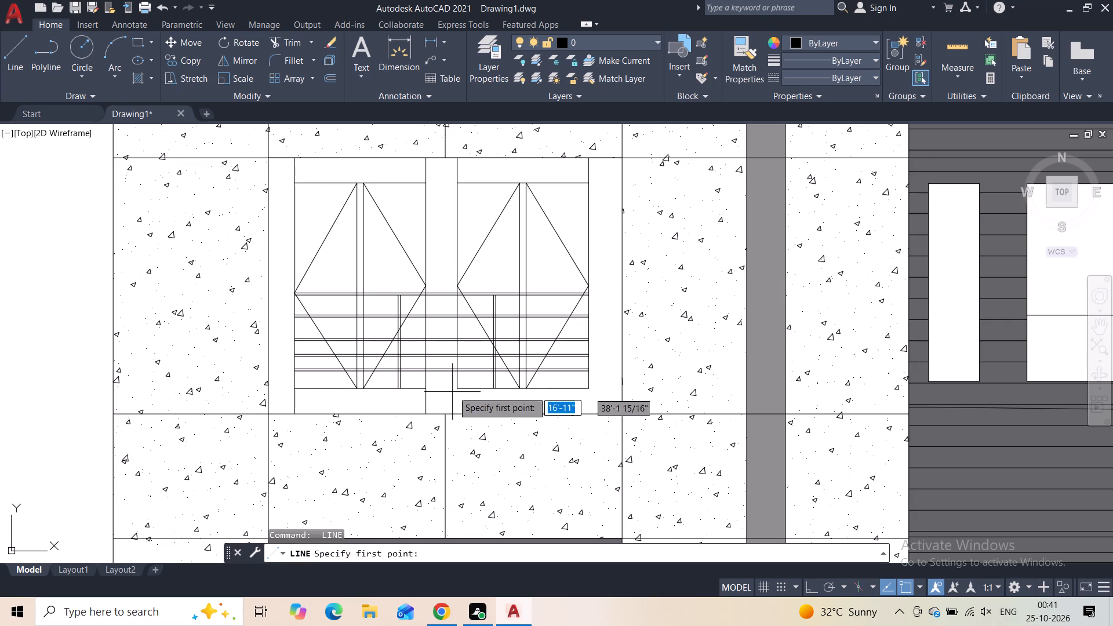
pyautogui.click(454, 388)
pyautogui.click(454, 410)
pyautogui.press('space')
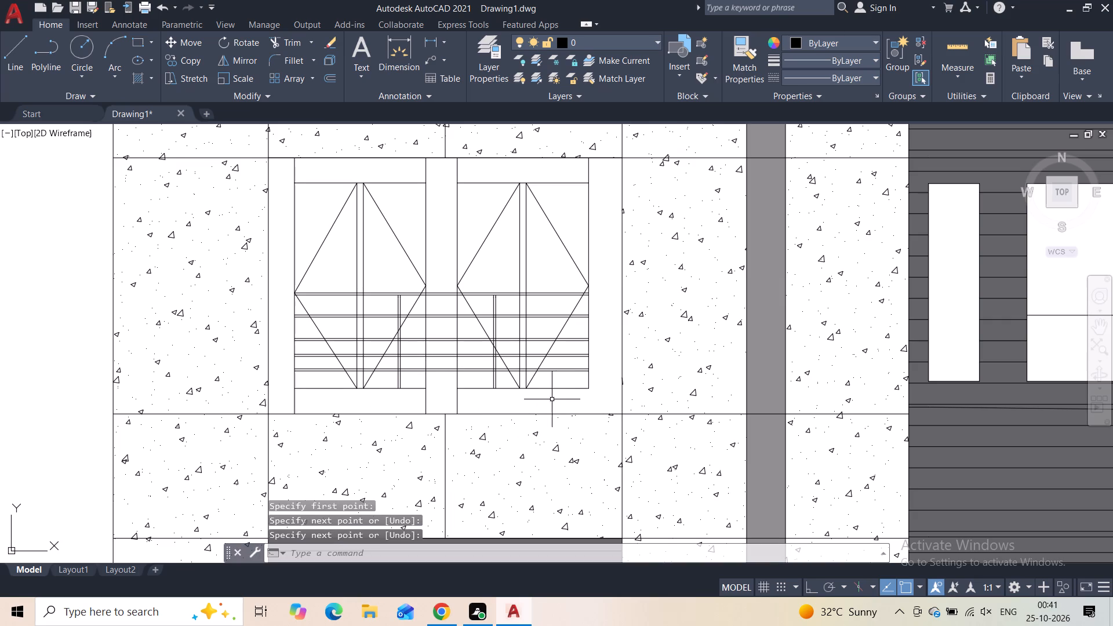
pyautogui.press('space')
pyautogui.click(585, 392)
pyautogui.click(588, 412)
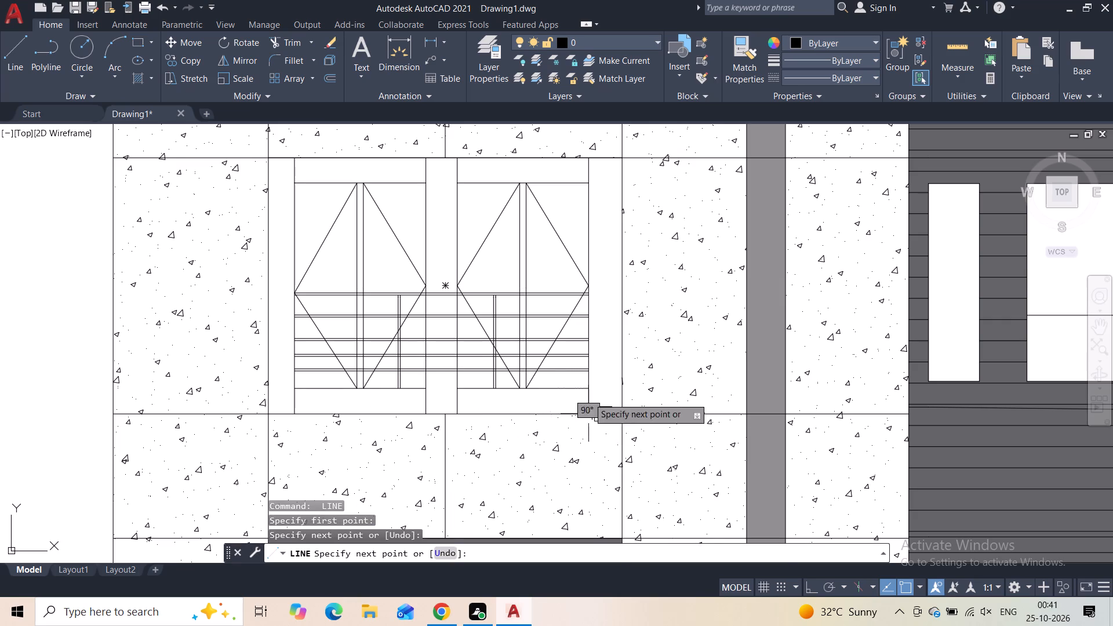
pyautogui.press('Escape')
# Hatch the side, top and bottom strips of the upper railed window frame and the end sections of its centre mullion.
pyautogui.press('h')
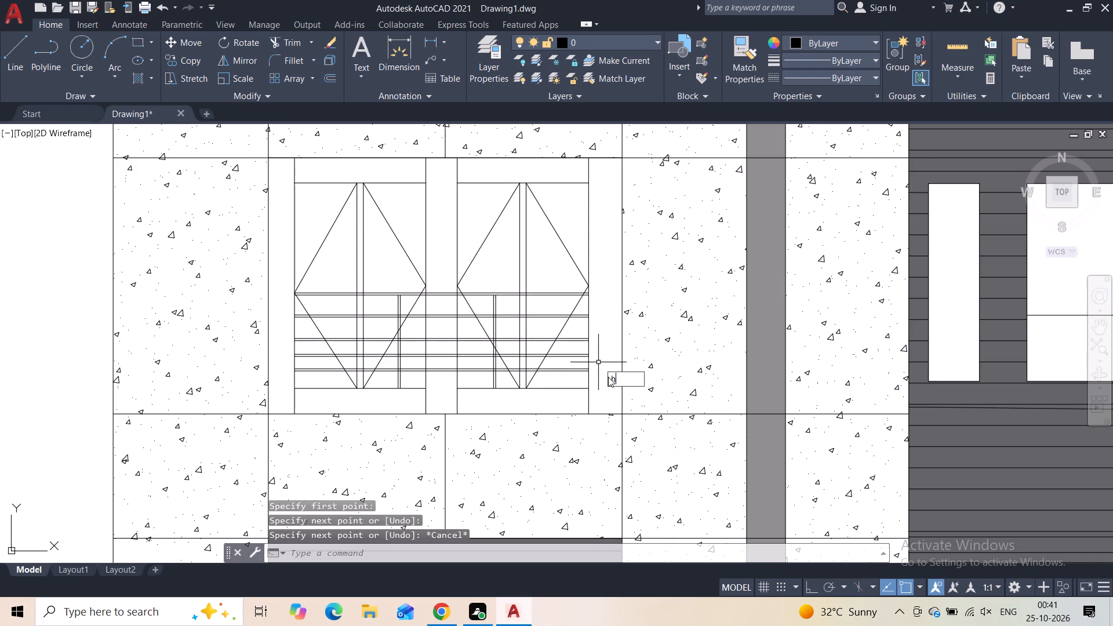
pyautogui.click(625, 398)
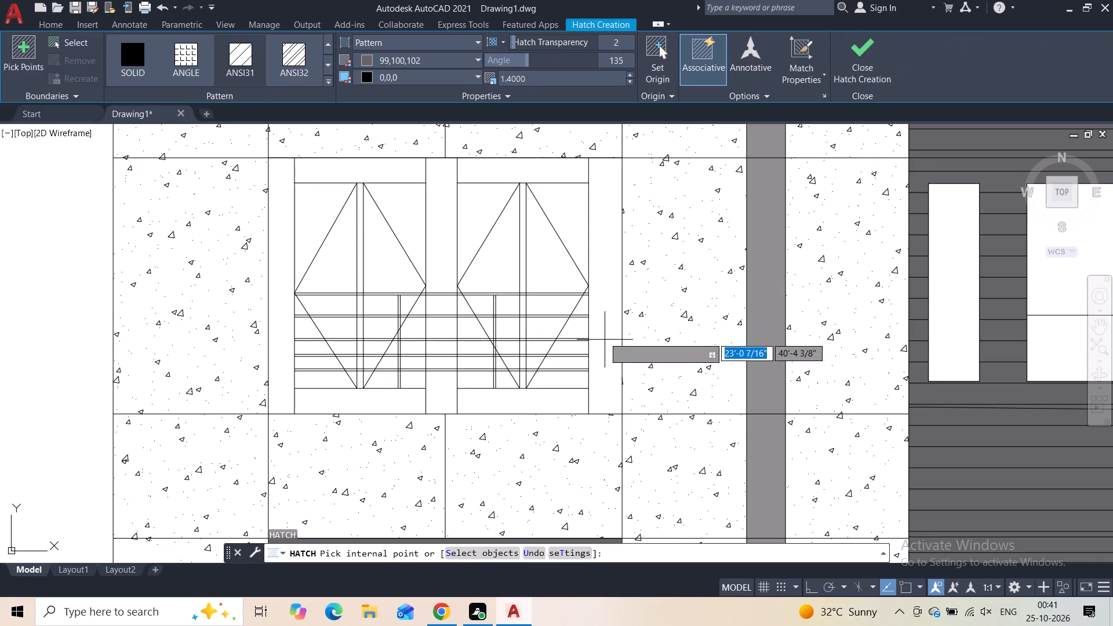
pyautogui.click(599, 262)
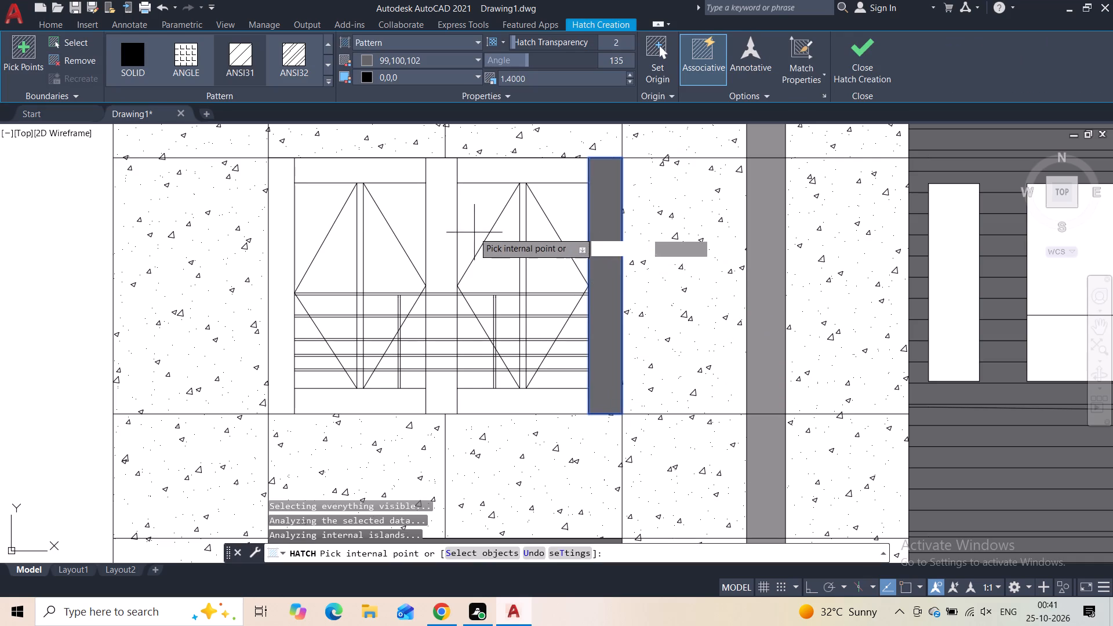
pyautogui.click(447, 203)
pyautogui.click(504, 181)
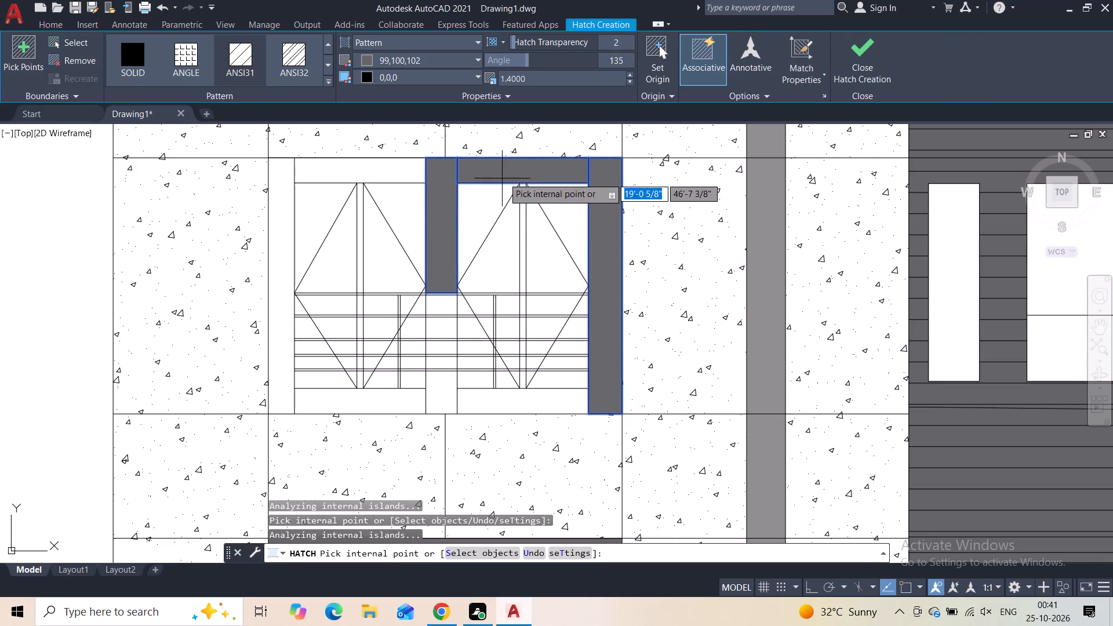
pyautogui.click(341, 166)
pyautogui.click(283, 196)
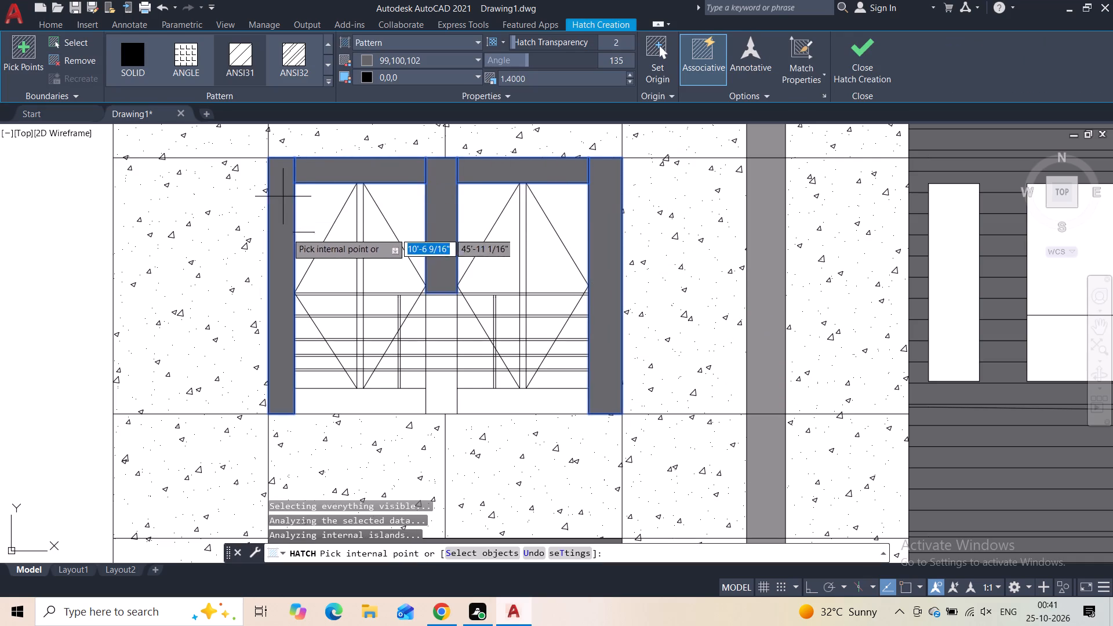
pyautogui.click(317, 398)
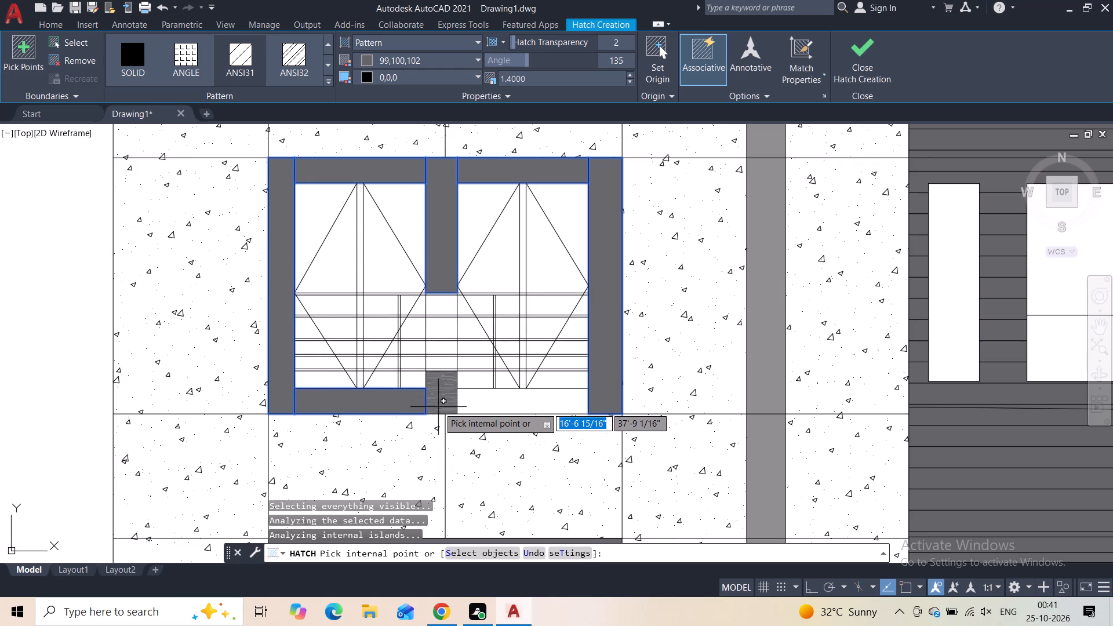
pyautogui.click(438, 407)
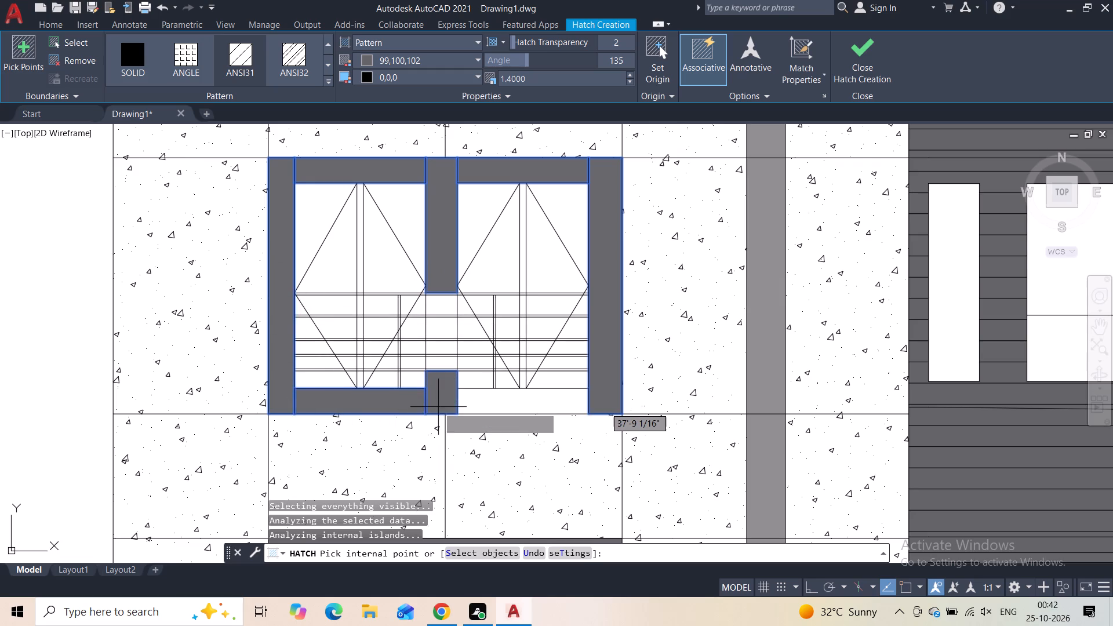
pyautogui.click(470, 405)
# Add the centre mullion sections between the railing bars to the upper window frame hatch.
pyautogui.scroll(2, 431, 378)
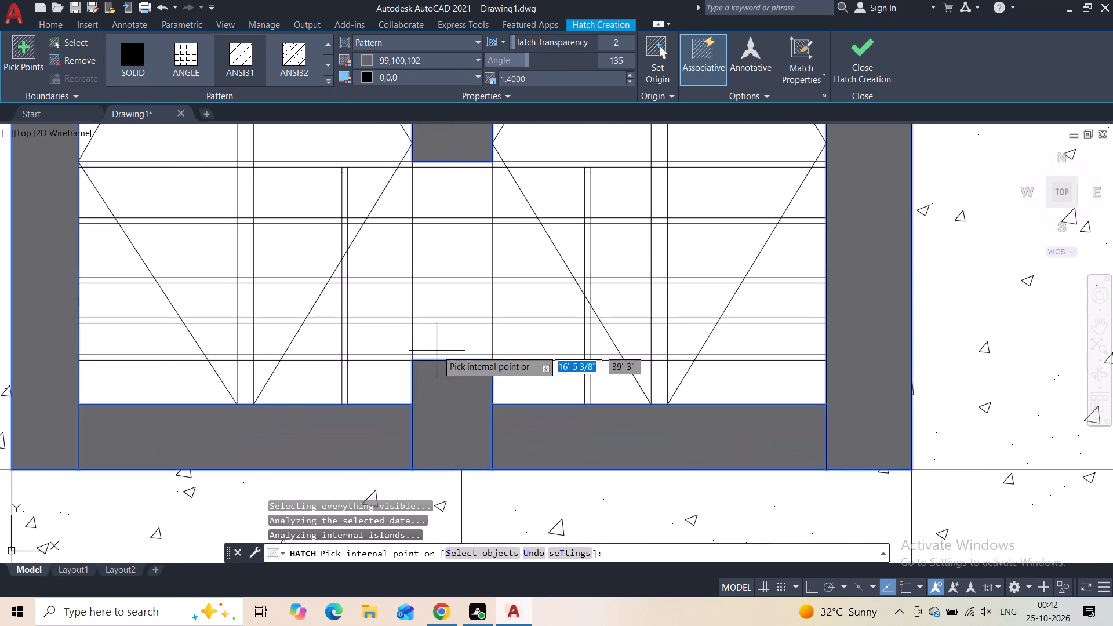
pyautogui.click(442, 340)
pyautogui.click(445, 304)
pyautogui.click(445, 264)
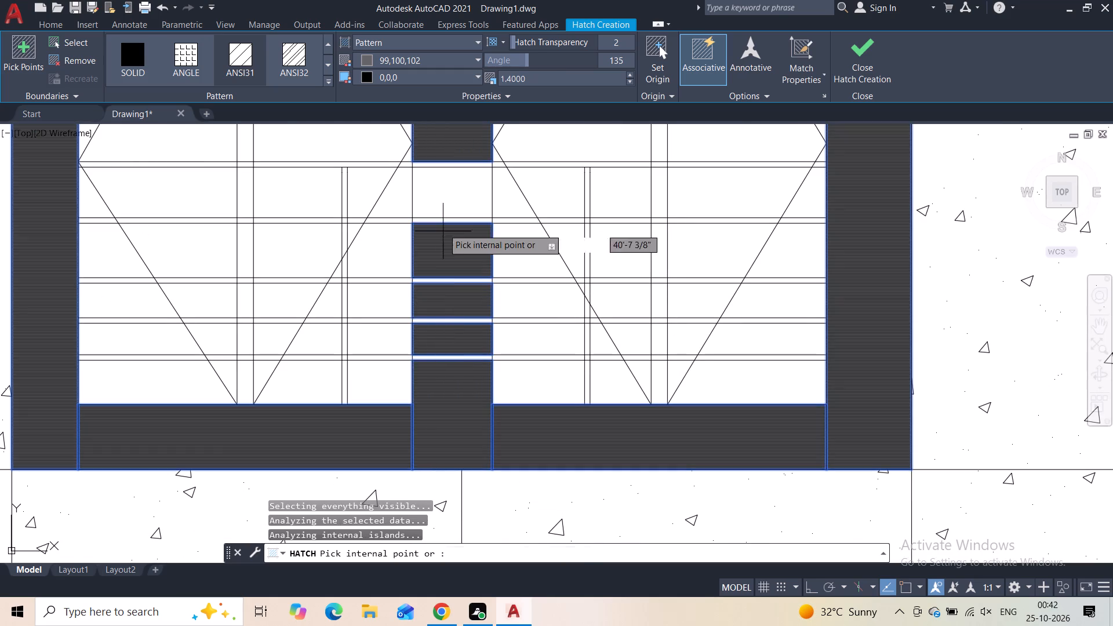
pyautogui.click(444, 201)
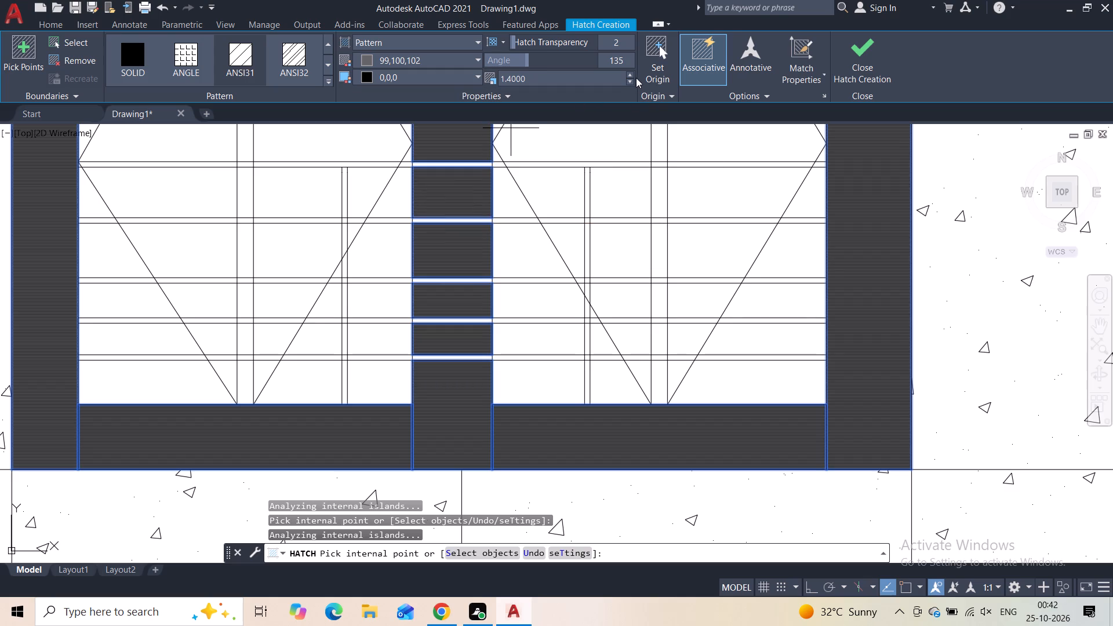
# Set the upper frame hatch to scale 26, background 99,100,102 and line colour ByLayer, and finish the hatch.
pyautogui.click(634, 73)
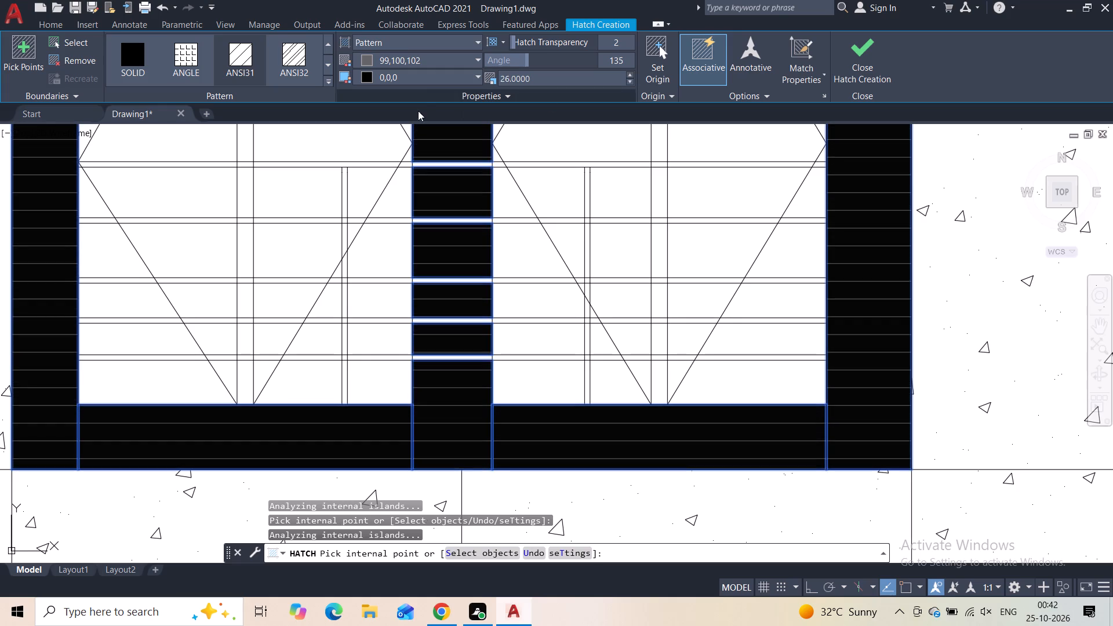
pyautogui.click(425, 81)
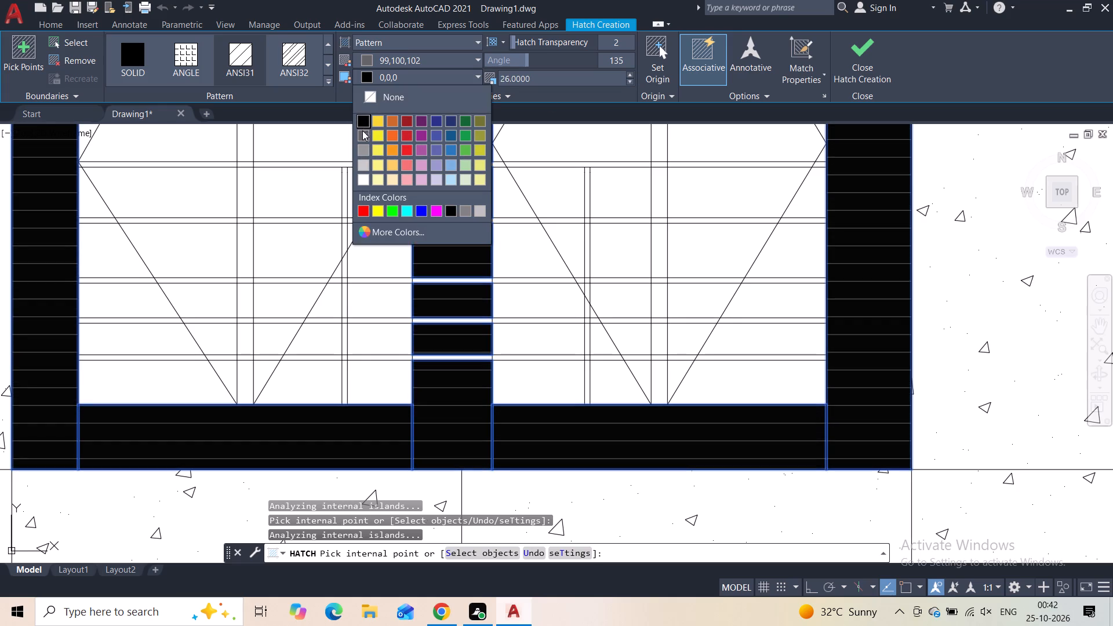
pyautogui.click(364, 134)
pyautogui.click(391, 61)
pyautogui.click(379, 82)
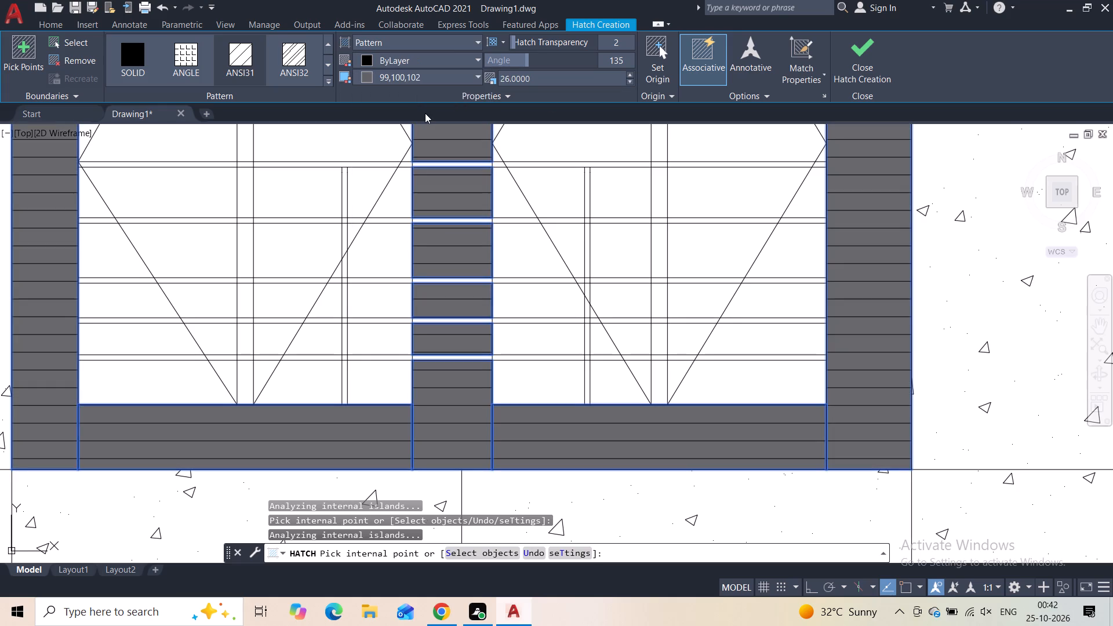
pyautogui.click(865, 67)
# Examine the newly hatched upper window frame against the lower windows and the whole facade.
pyautogui.scroll(-2, 549, 301)
pyautogui.scroll(-1, 620, 270)
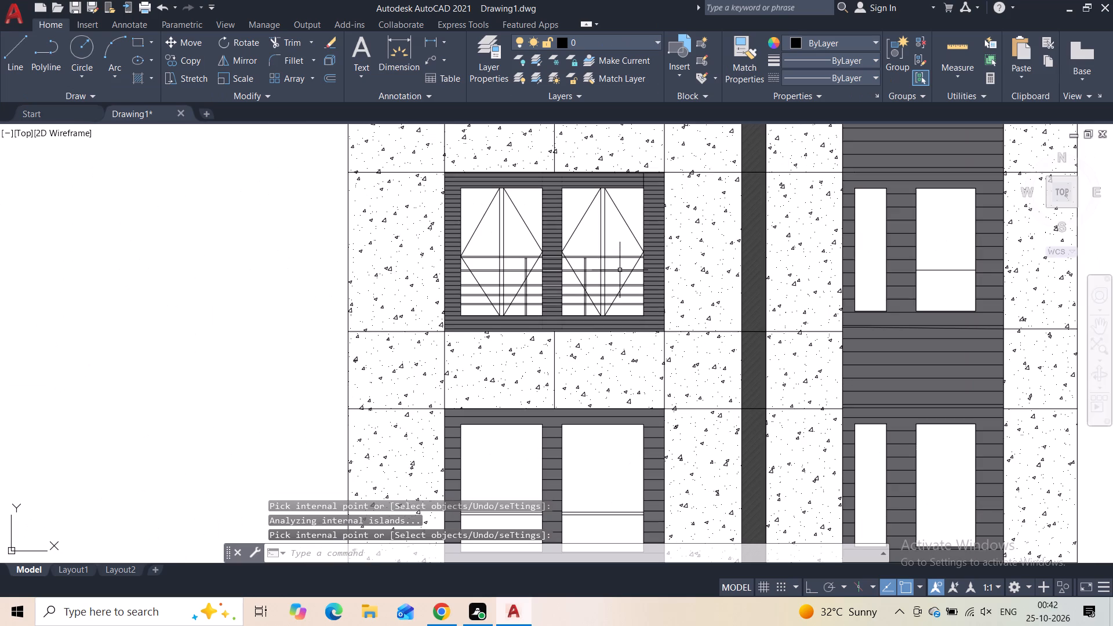
pyautogui.scroll(-1, 683, 250)
pyautogui.moveTo(683, 250); pyautogui.dragTo(625, 279, button='middle')
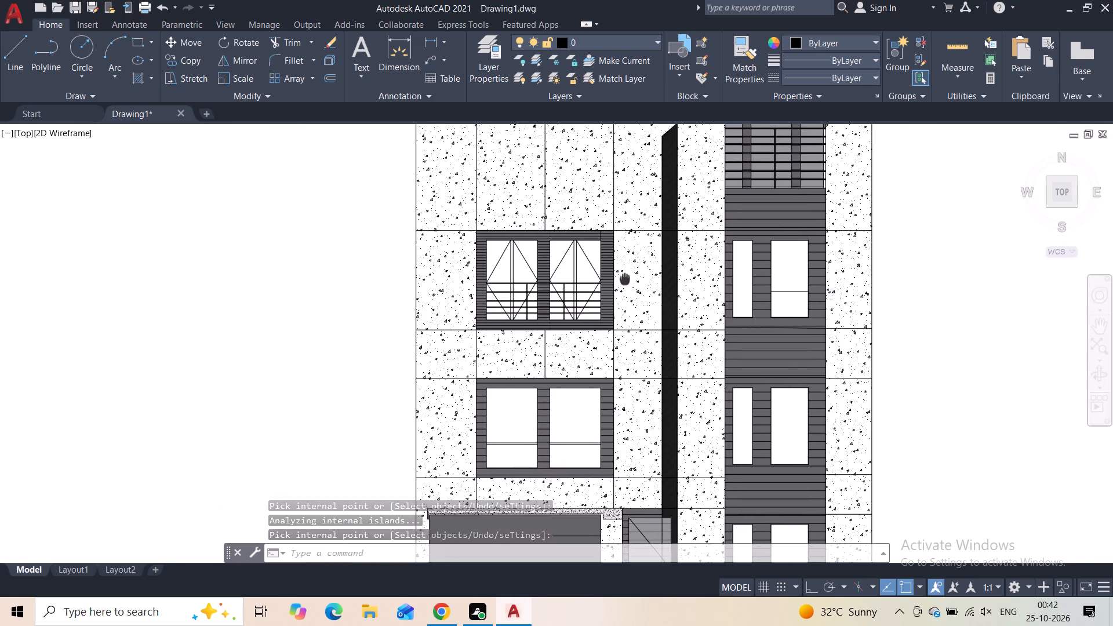
pyautogui.moveTo(625, 279); pyautogui.dragTo(624, 279, button='middle')
pyautogui.scroll(-1, 621, 278)
pyautogui.scroll(-1, 838, 239)
pyautogui.scroll(2, 625, 253)
pyautogui.scroll(2, 730, 271)
pyautogui.scroll(-2, 729, 274)
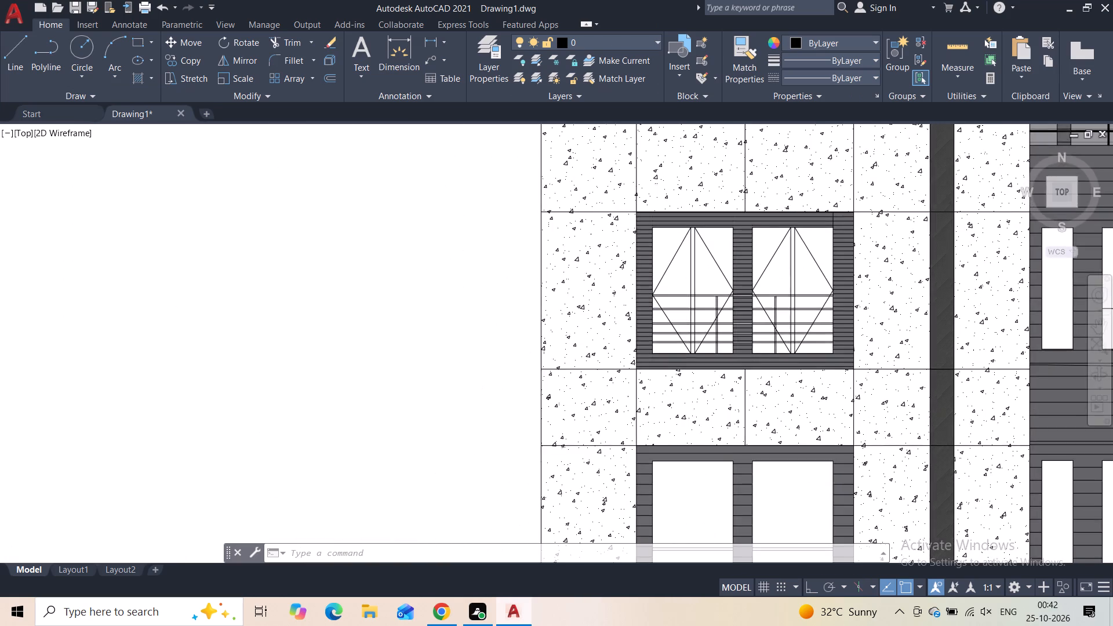
pyautogui.scroll(-1, 729, 275)
pyautogui.scroll(-1, 826, 315)
pyautogui.moveTo(897, 306); pyautogui.dragTo(811, 290, button='middle')
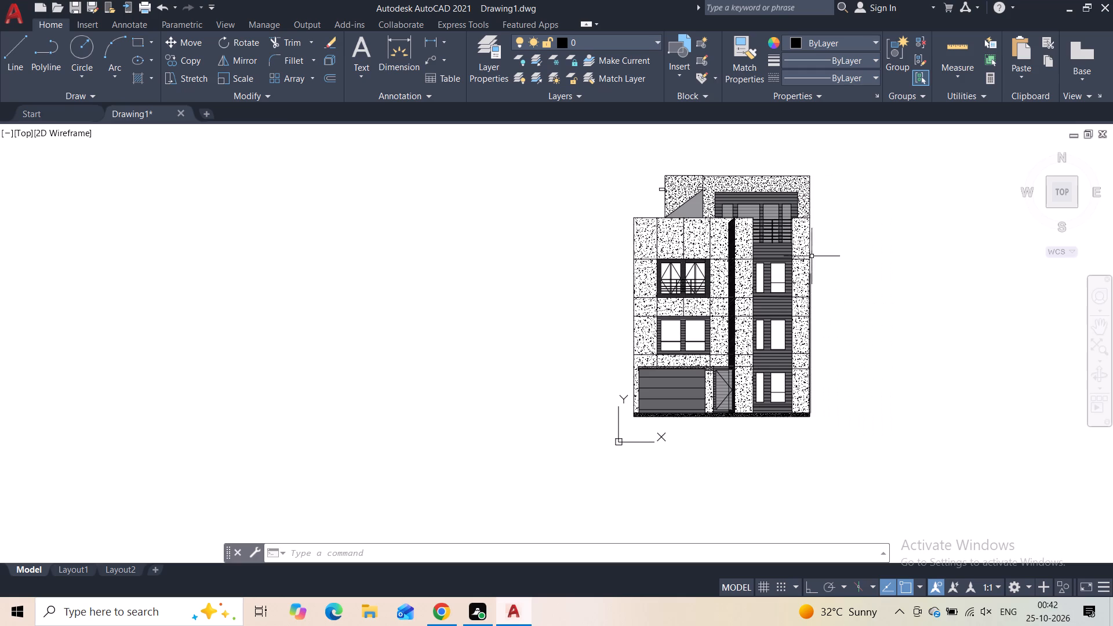
pyautogui.scroll(1, 809, 221)
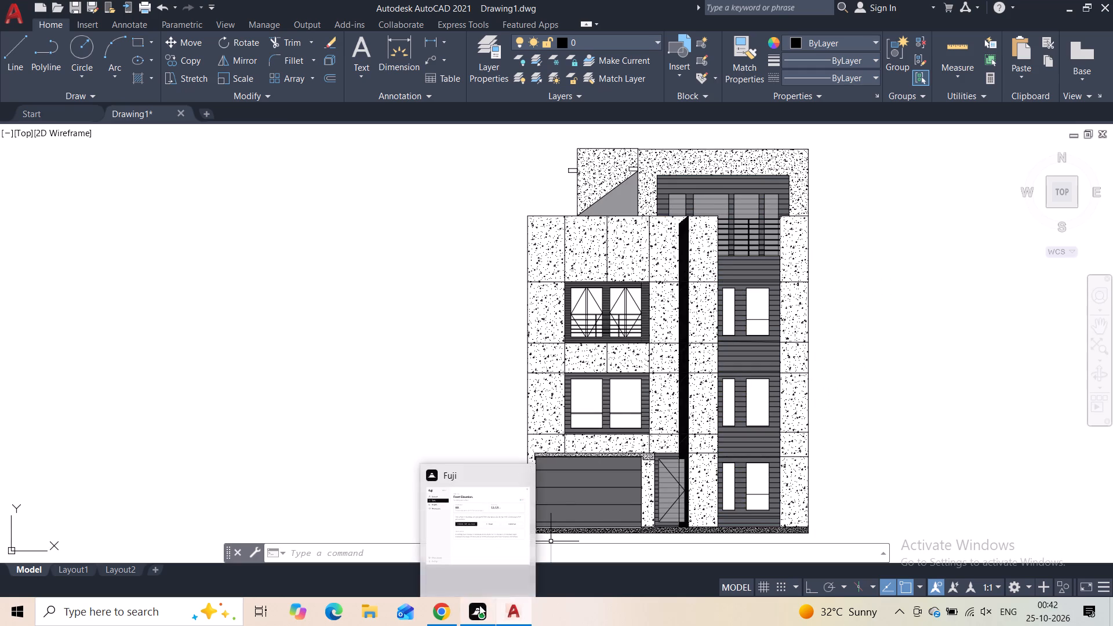
# Start a solid ByLayer hatch and fill the top railing bar across the upper pair's right window.
pyautogui.scroll(3, 619, 313)
pyautogui.press('h')
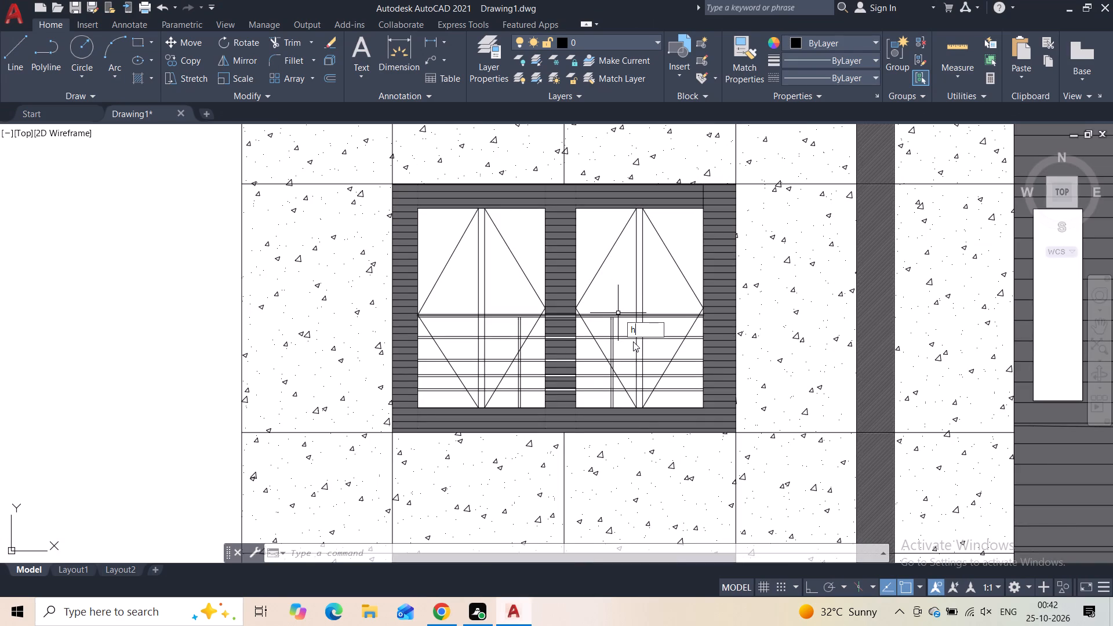
pyautogui.click(634, 341)
pyautogui.scroll(2, 624, 333)
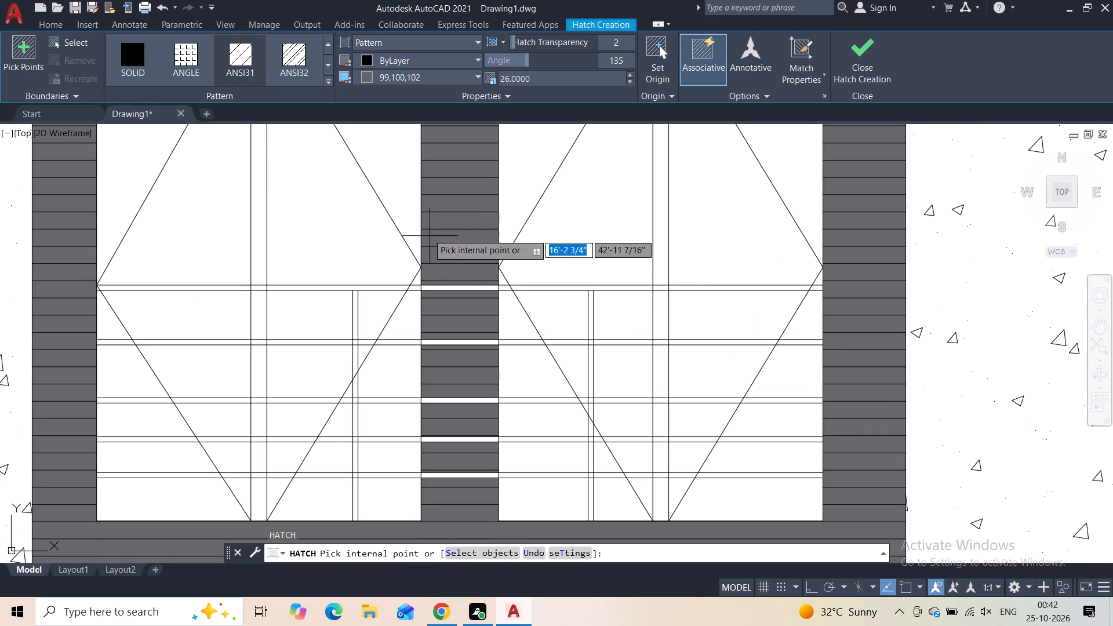
pyautogui.click(151, 76)
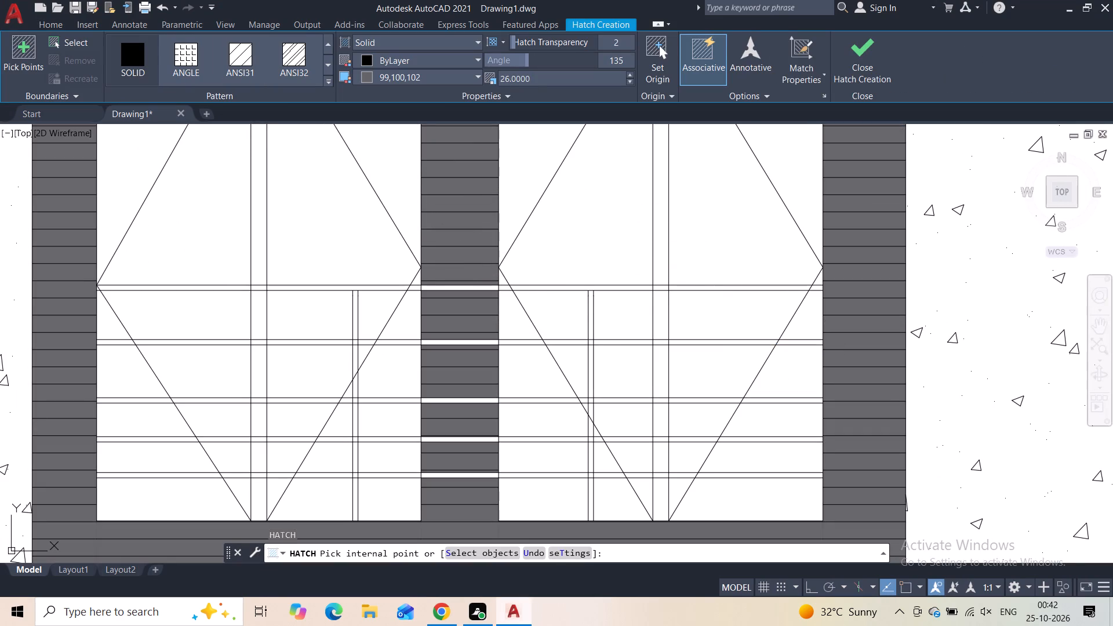
pyautogui.scroll(1, 588, 283)
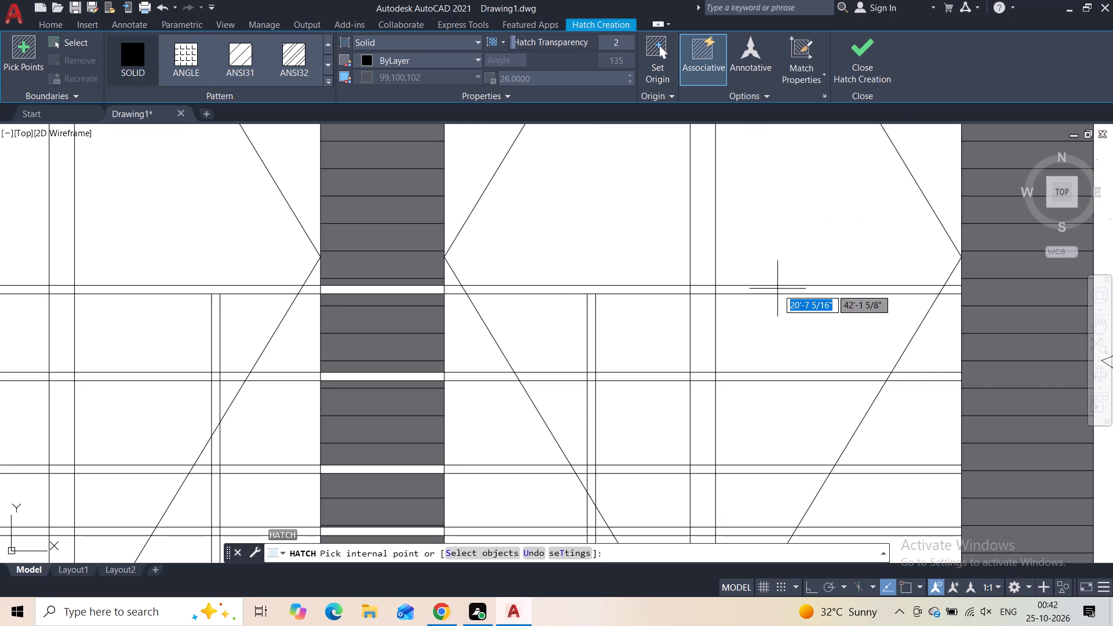
pyautogui.click(777, 286)
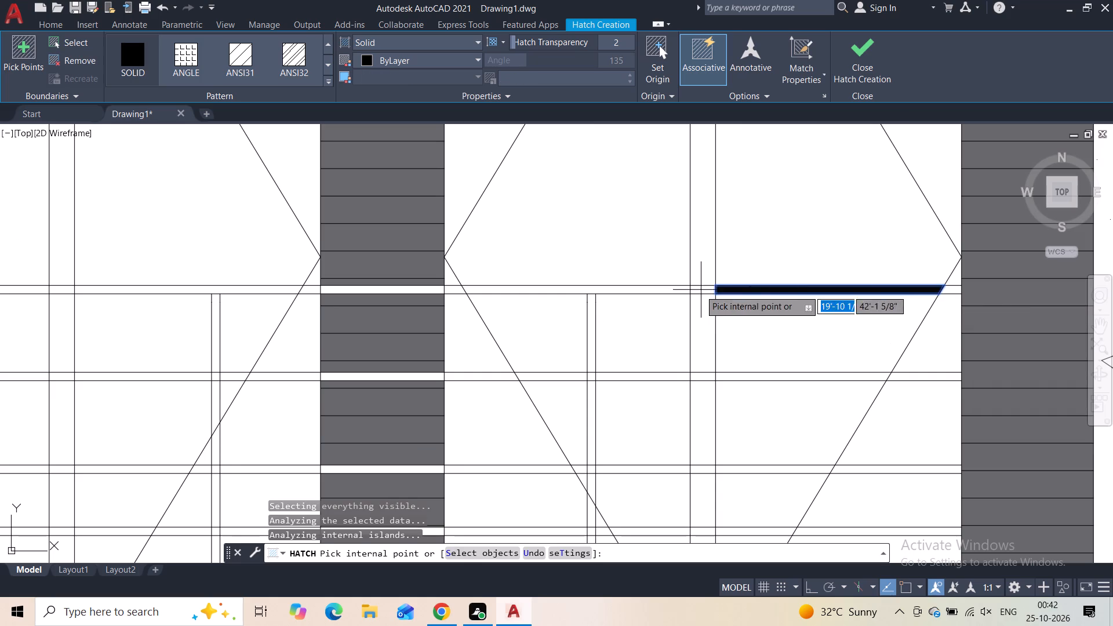
pyautogui.click(665, 290)
pyautogui.click(699, 289)
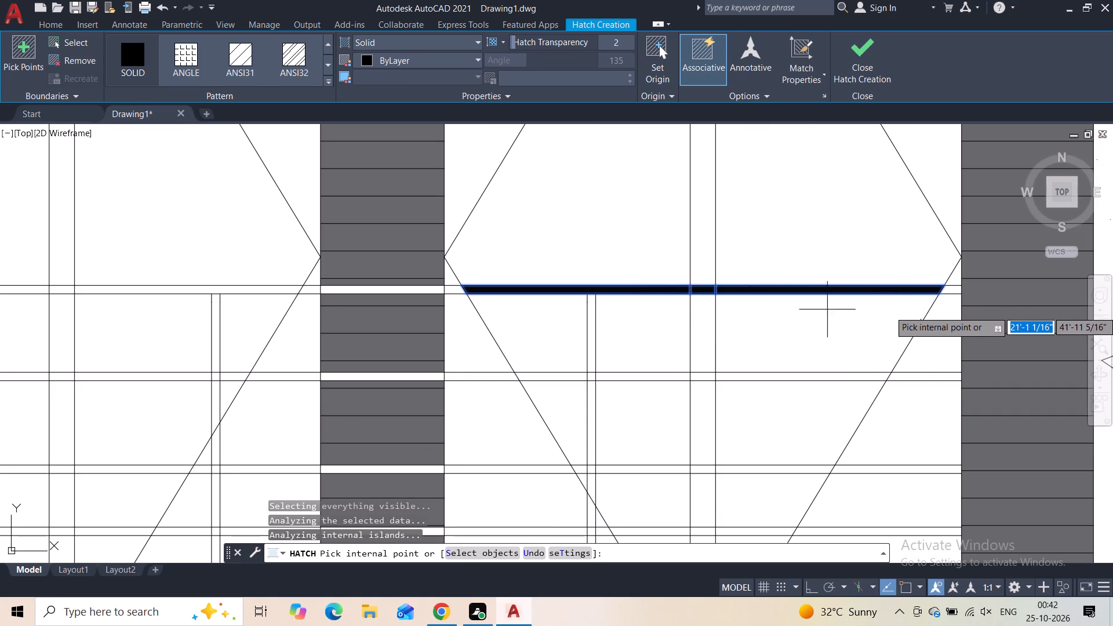
pyautogui.click(954, 292)
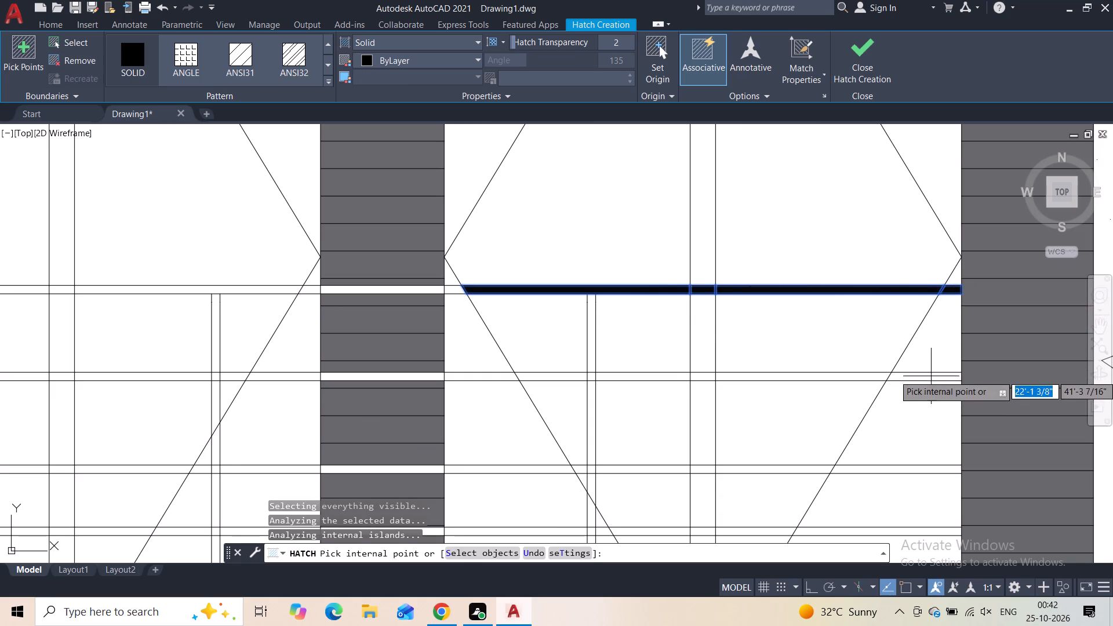
# Fill the second railing bar solid from the right window's outer edge to its vertical railing post.
pyautogui.click(932, 374)
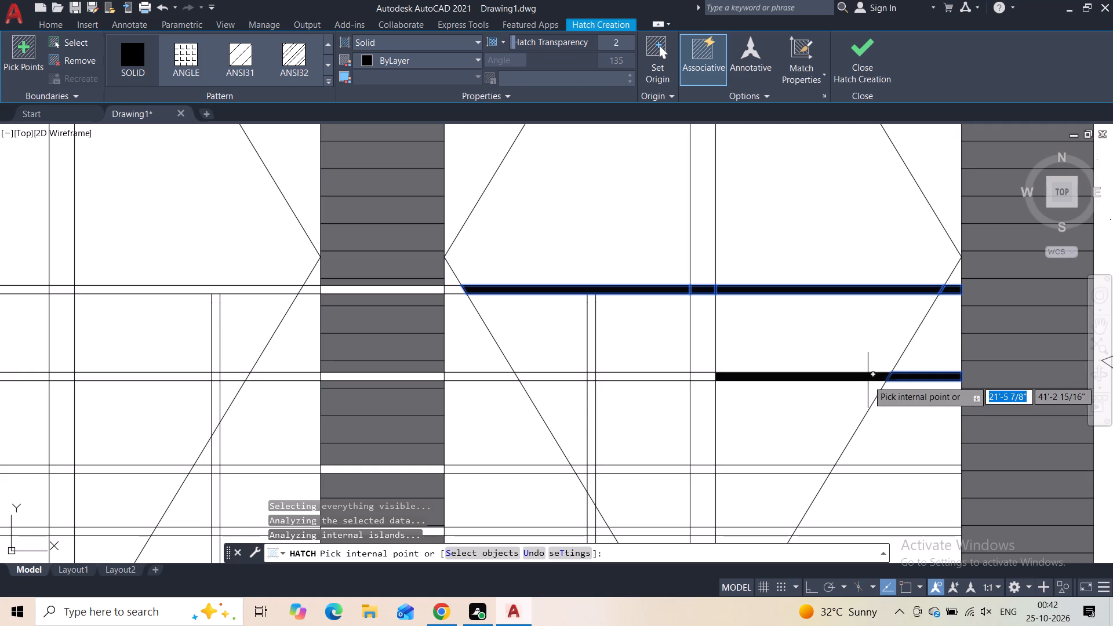
pyautogui.click(867, 380)
pyautogui.click(704, 379)
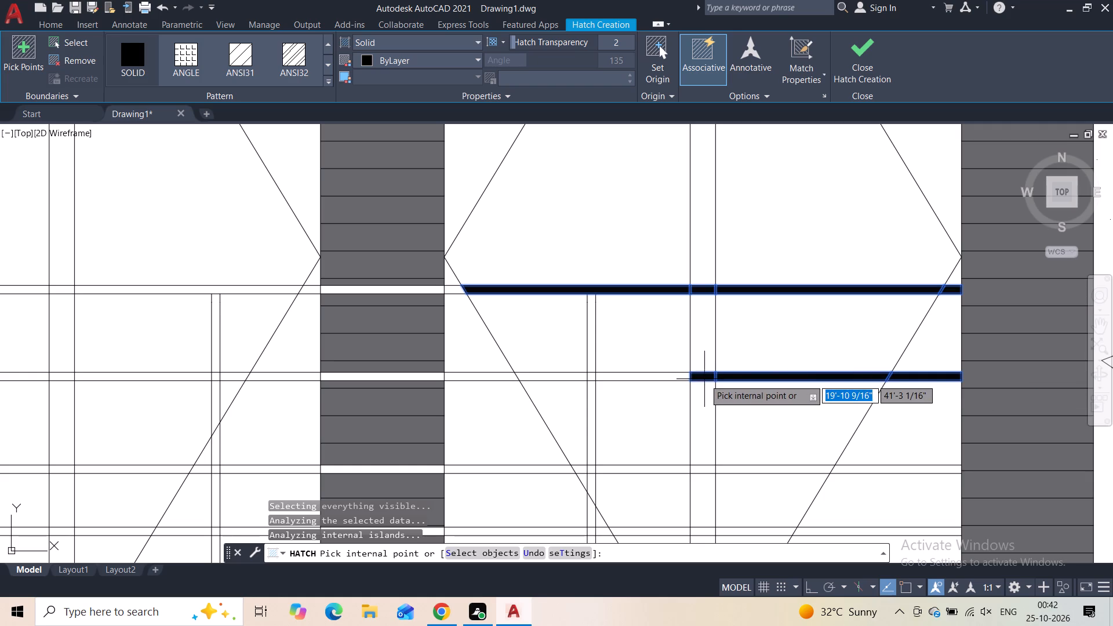
pyautogui.click(671, 379)
# Extend the top railing bar's solid fill over the left window's inner half, the centre mullion and the right window's inner corner.
pyautogui.moveTo(669, 387); pyautogui.dragTo(682, 337, button='middle')
pyautogui.scroll(-1, 682, 354)
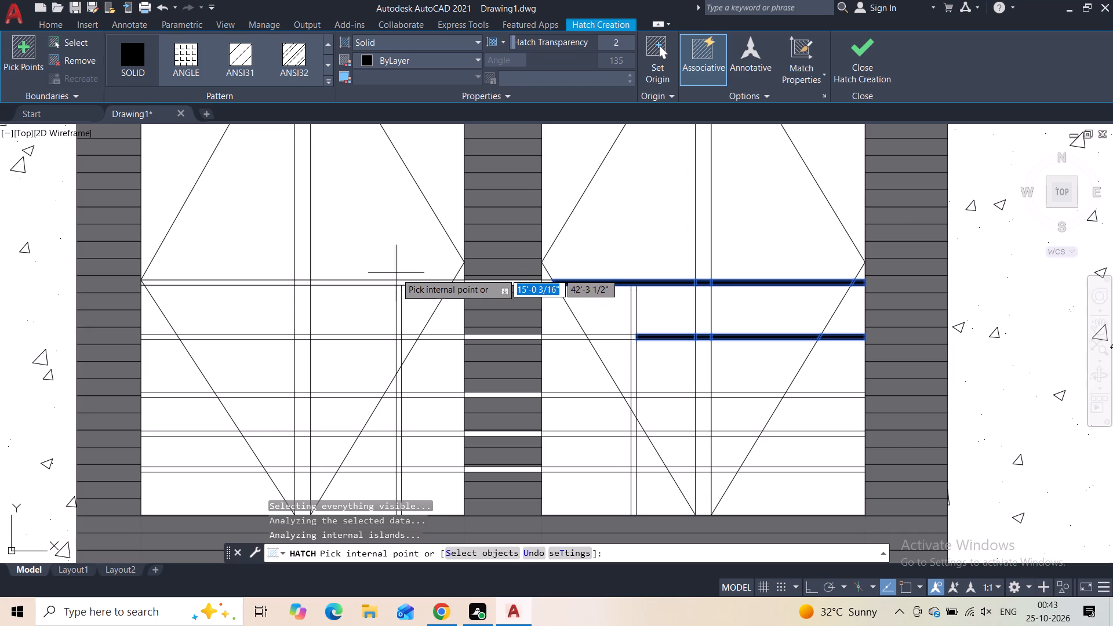
pyautogui.scroll(2, 404, 292)
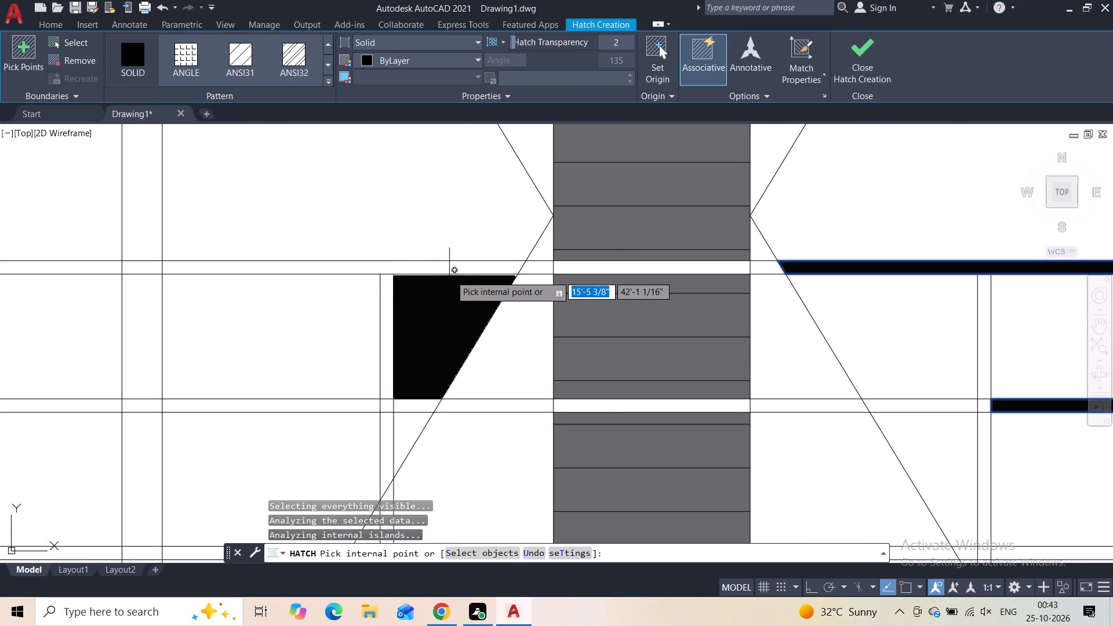
pyautogui.click(450, 268)
pyautogui.click(543, 266)
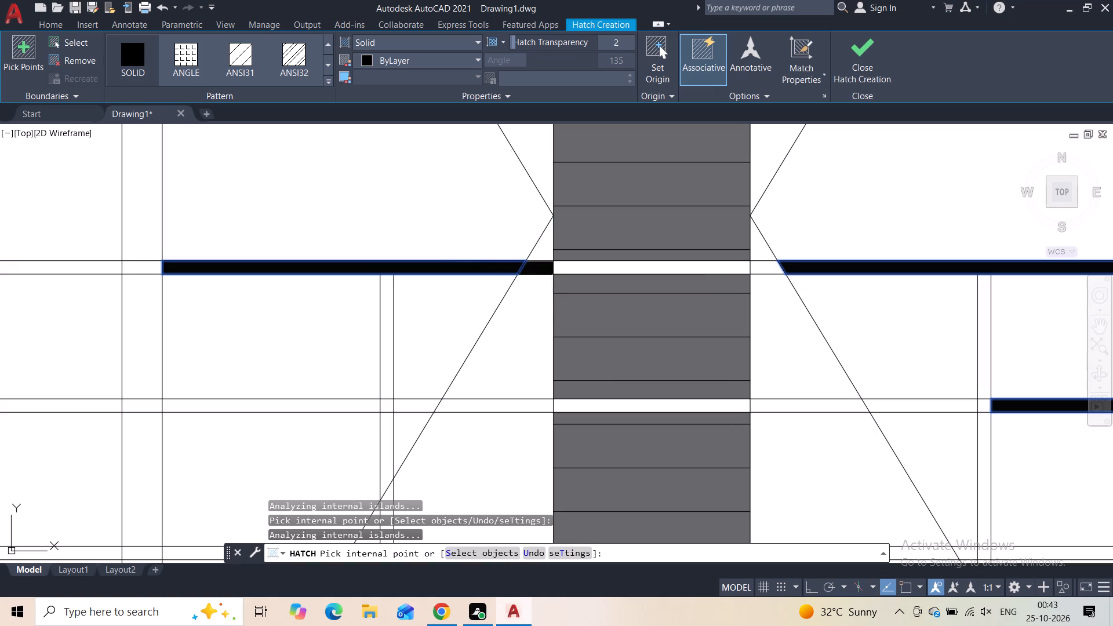
pyautogui.click(768, 272)
pyautogui.click(739, 271)
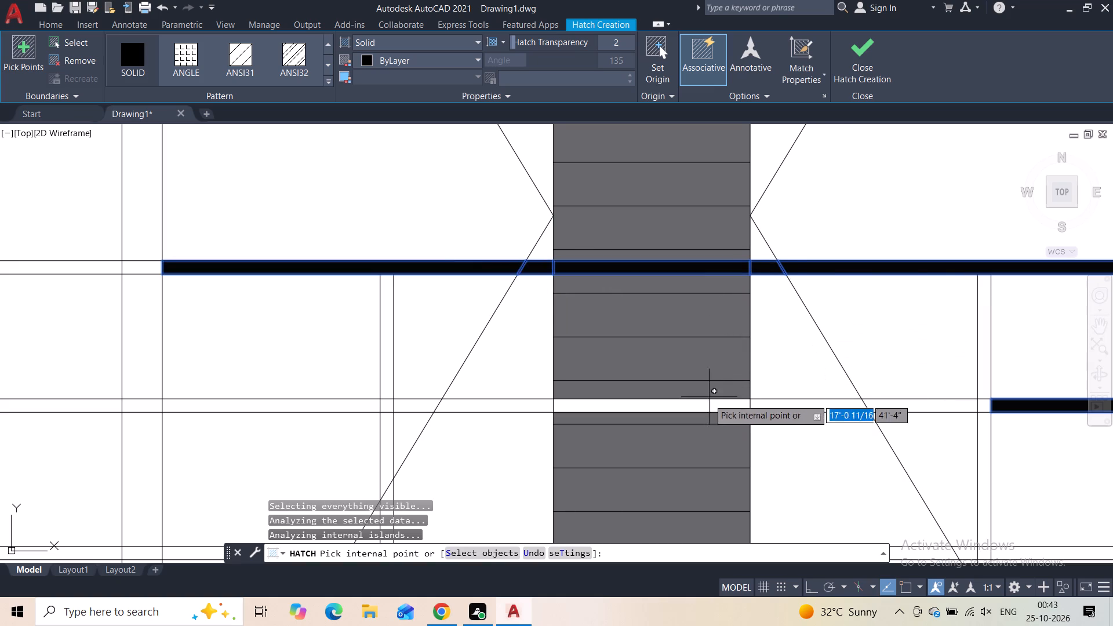
# Fill the second railing bar solid across the centre mullion and up to and through the right window's railing post.
pyautogui.click(701, 403)
pyautogui.moveTo(701, 404); pyautogui.dragTo(611, 263, button='middle')
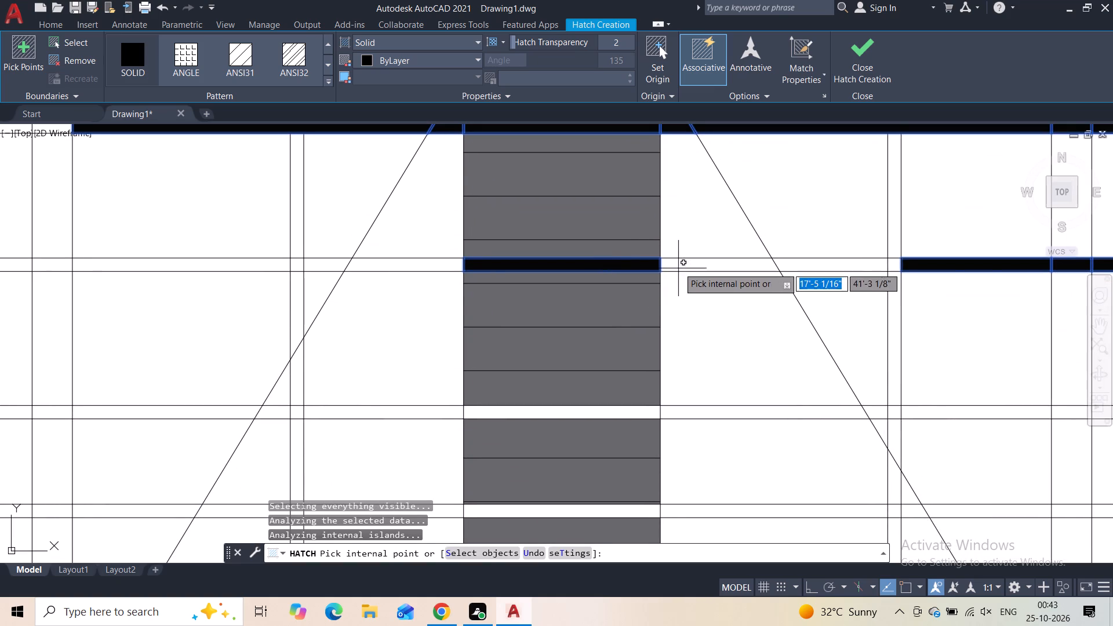
pyautogui.click(678, 266)
pyautogui.click(787, 263)
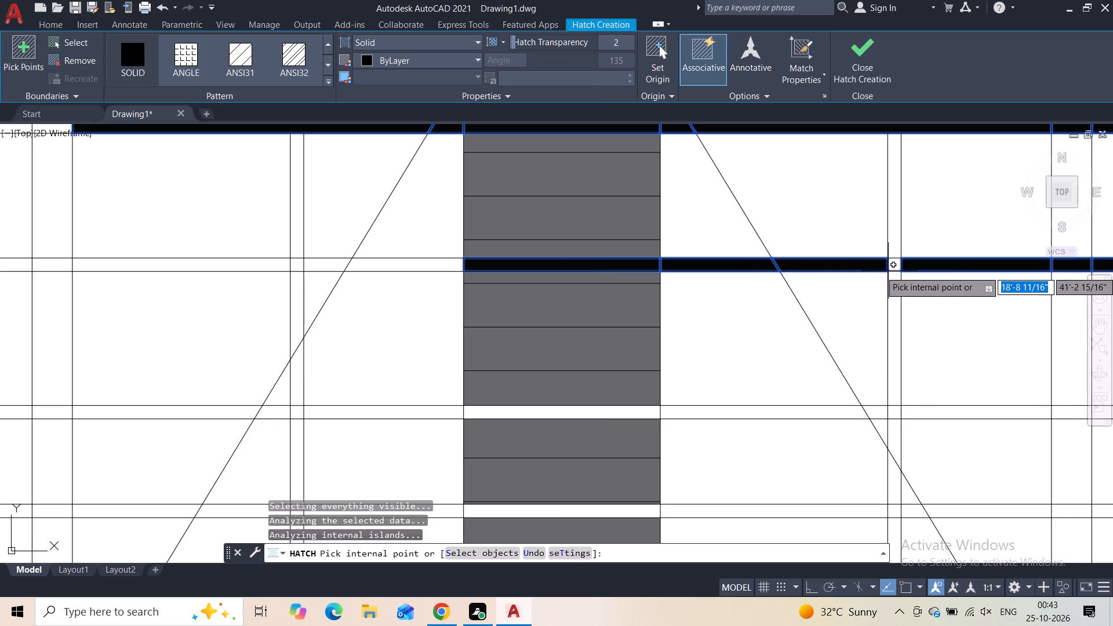
pyautogui.click(894, 267)
# Fill the third railing bar solid across the centre mullion and the full width of the right window.
pyautogui.click(803, 410)
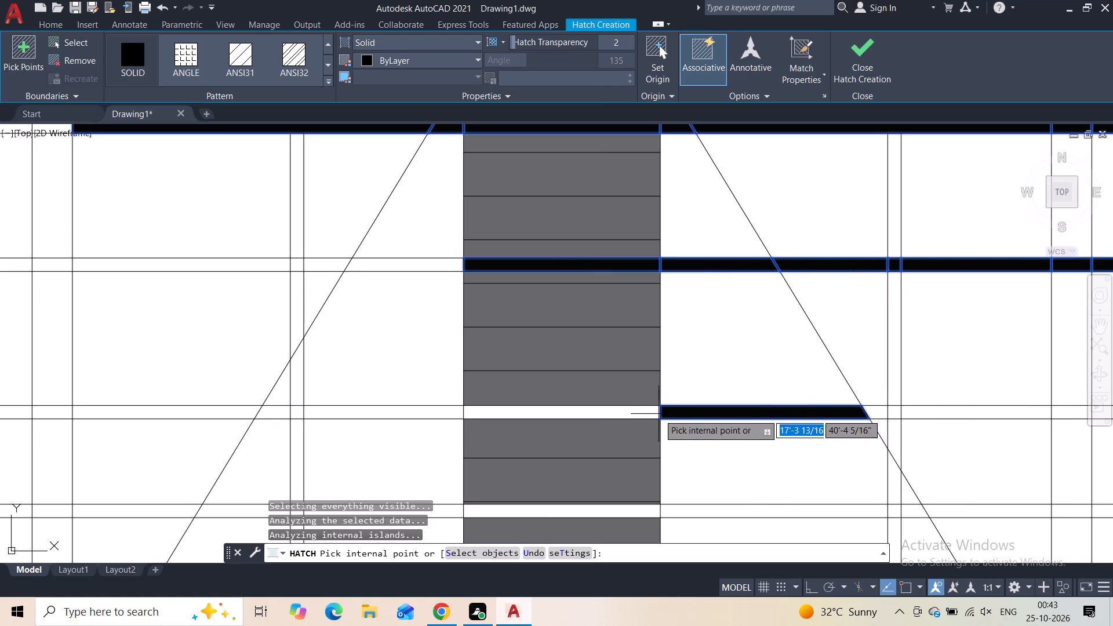
pyautogui.click(636, 414)
pyautogui.moveTo(751, 436); pyautogui.dragTo(326, 285, button='middle')
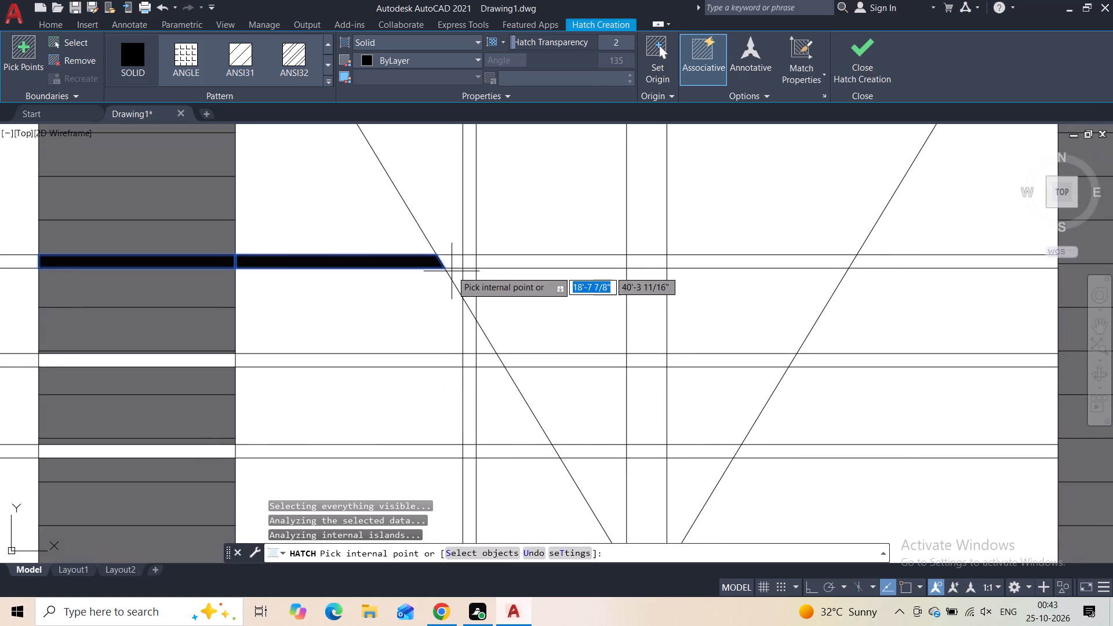
pyautogui.click(464, 260)
pyautogui.click(450, 263)
pyautogui.click(482, 261)
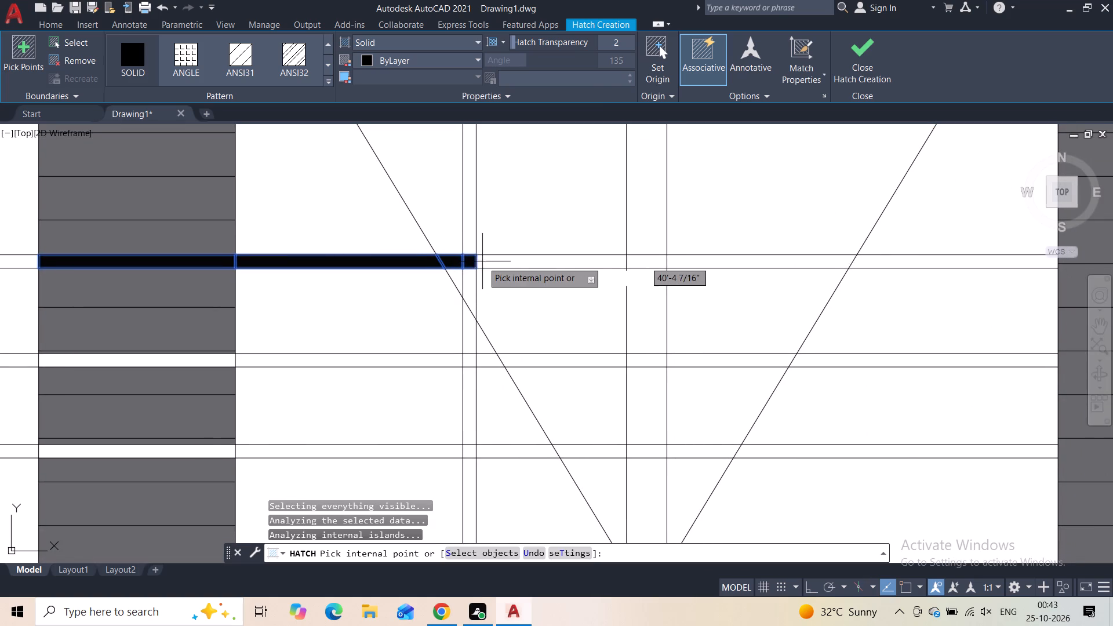
pyautogui.click(655, 263)
pyautogui.click(667, 260)
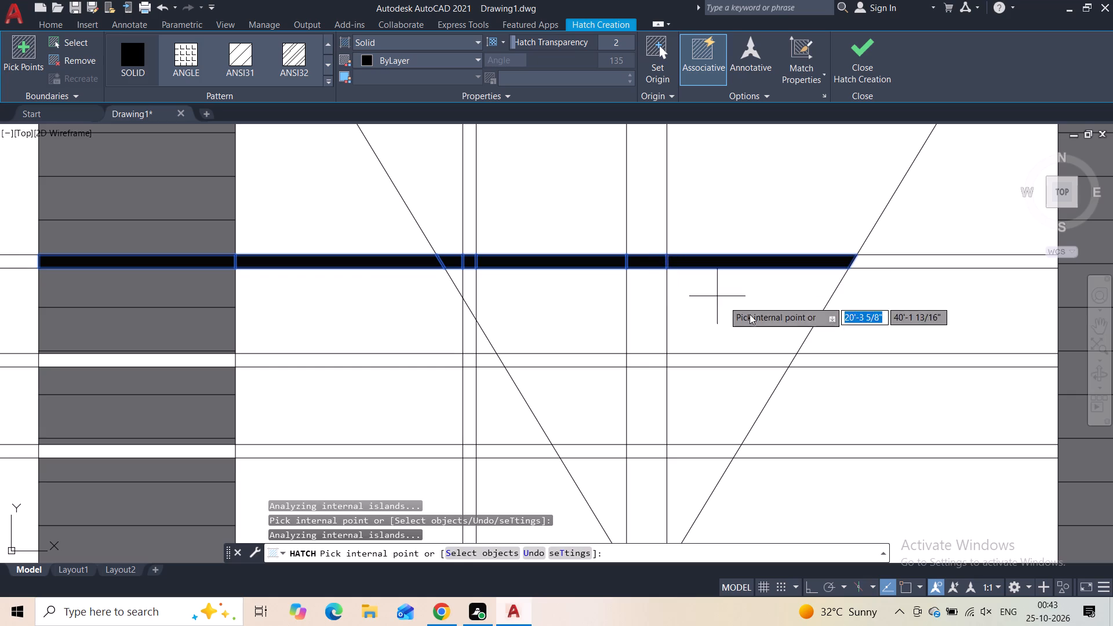
pyautogui.click(861, 261)
# Fill the fourth and bottom railing bars solid from the right window's outer edge through its central vertical frame member.
pyautogui.moveTo(844, 321); pyautogui.dragTo(620, 264, button='middle')
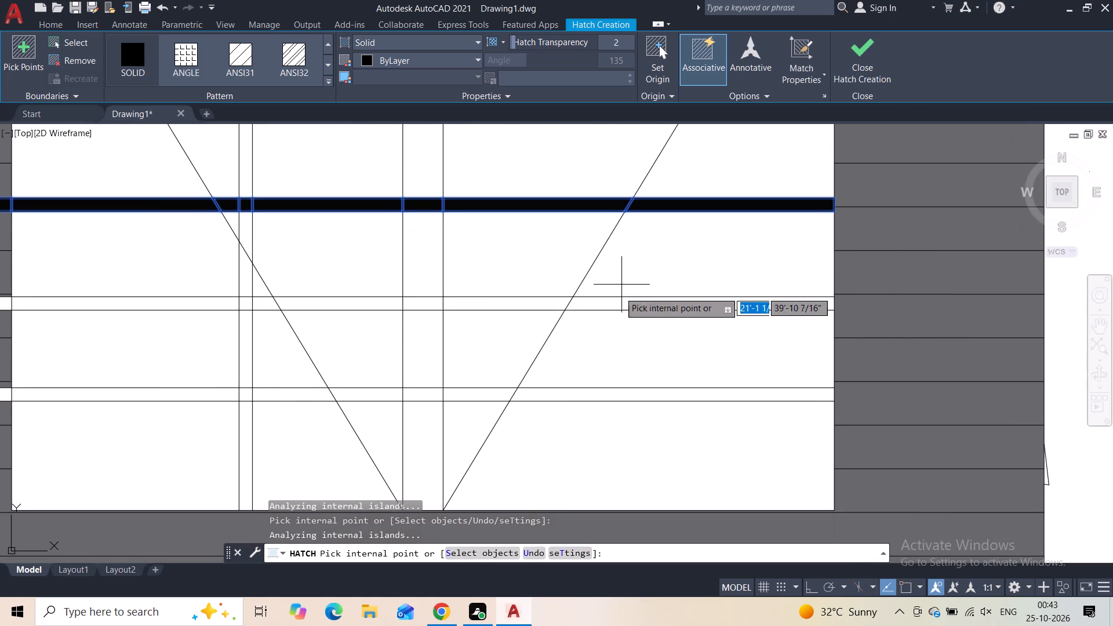
pyautogui.click(617, 301)
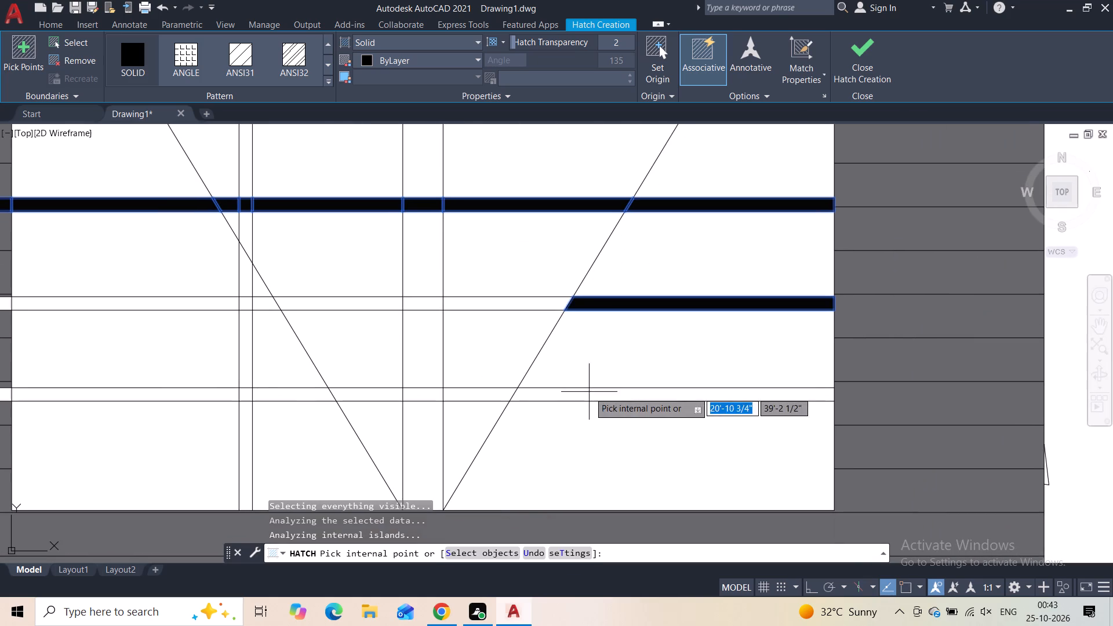
pyautogui.click(588, 395)
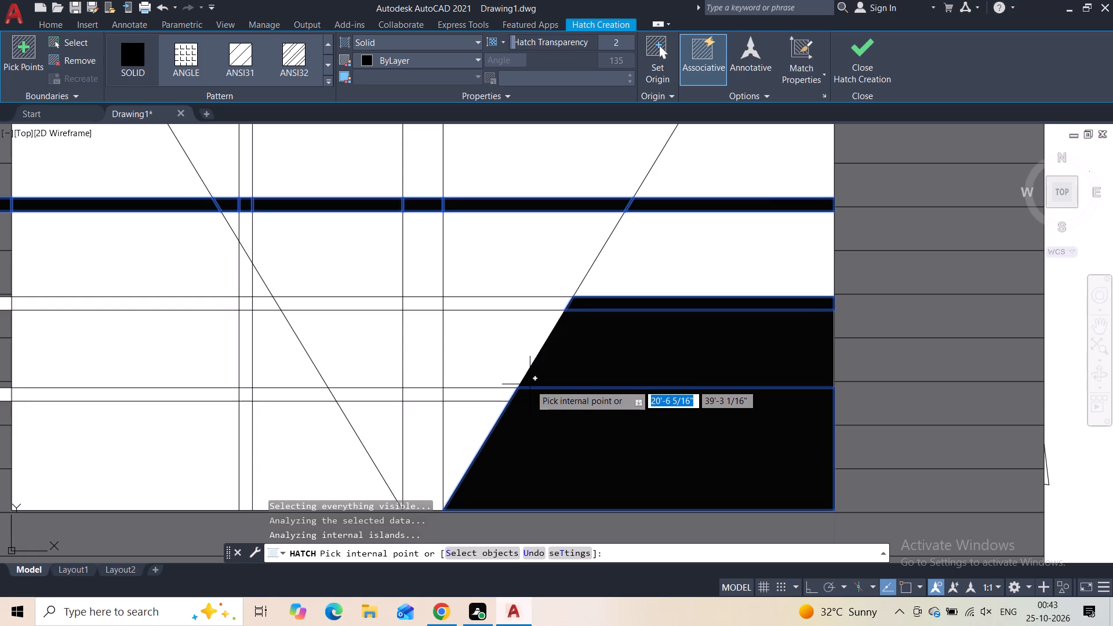
pyautogui.hotkey('ctrl', 'z')
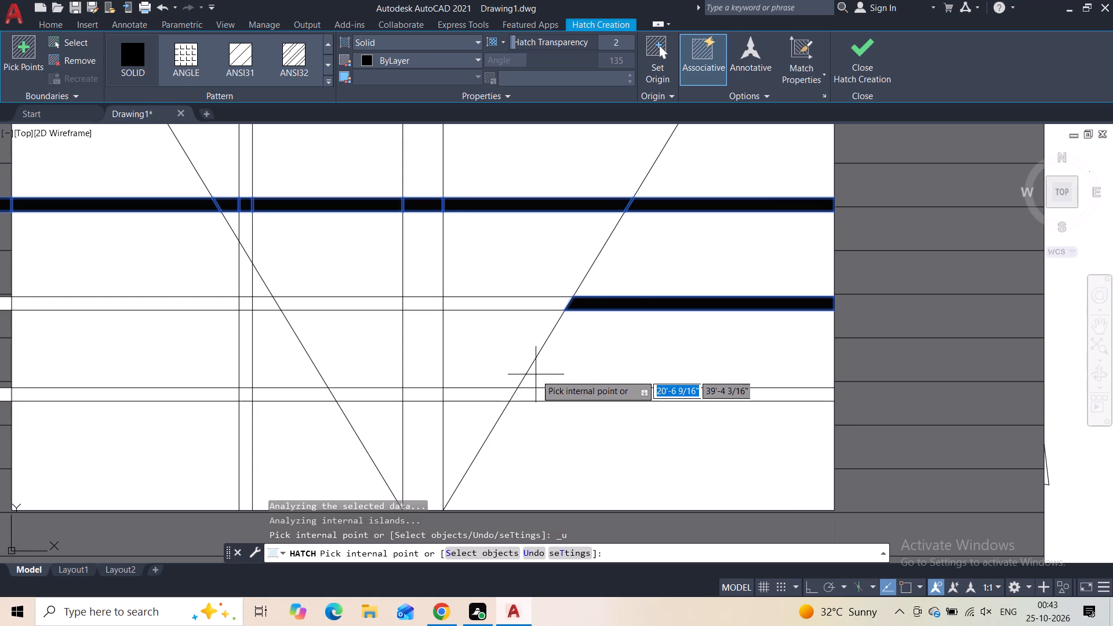
pyautogui.click(532, 302)
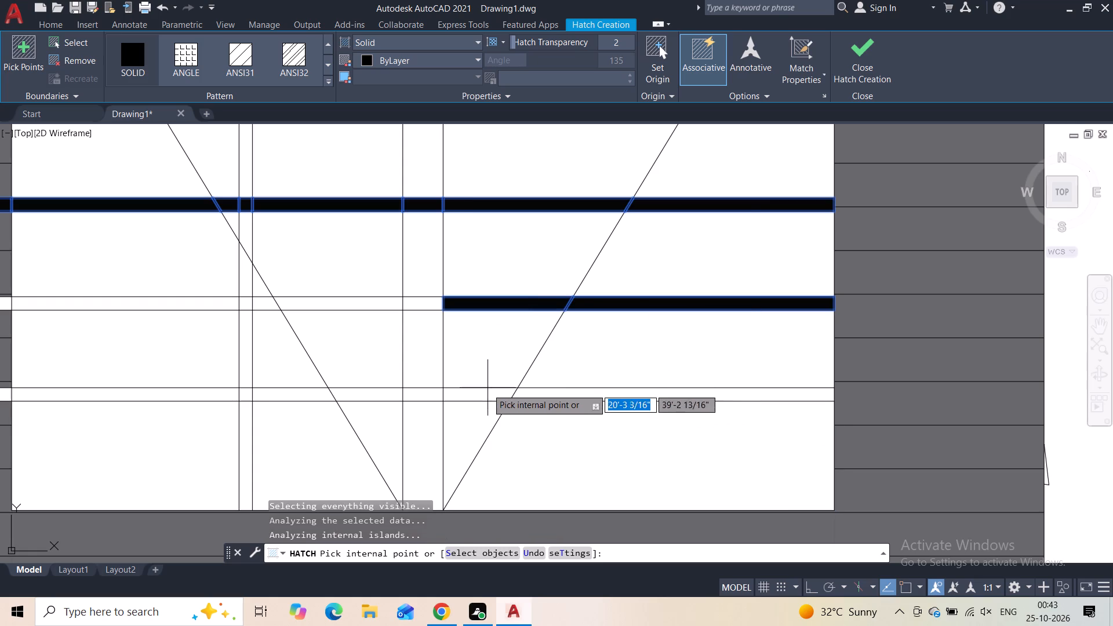
pyautogui.click(482, 394)
pyautogui.click(524, 395)
pyautogui.click(432, 396)
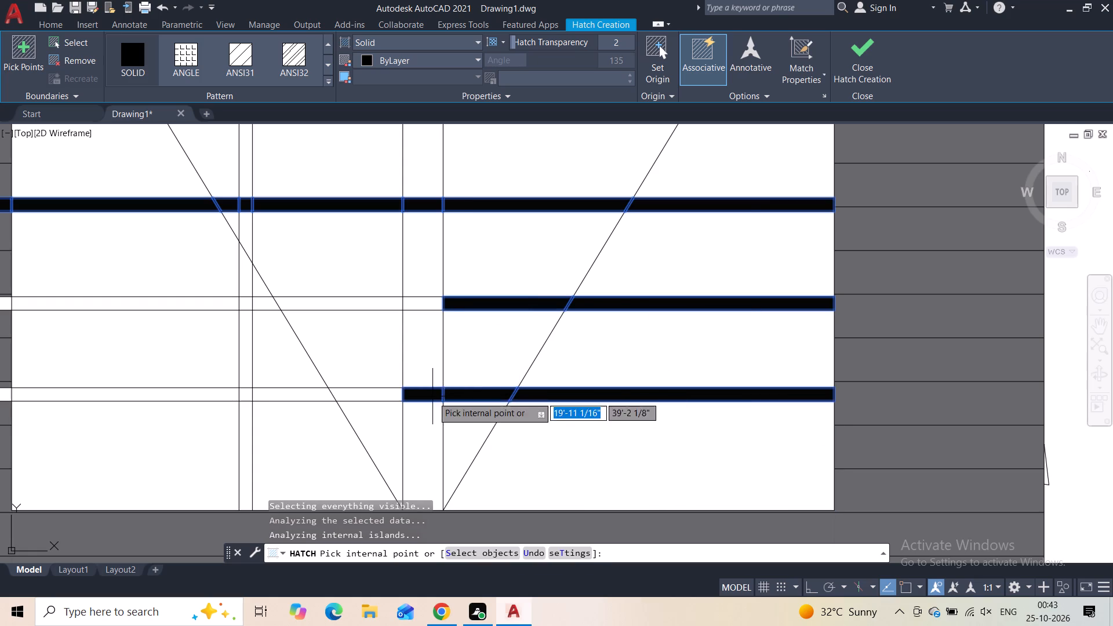
pyautogui.click(431, 296)
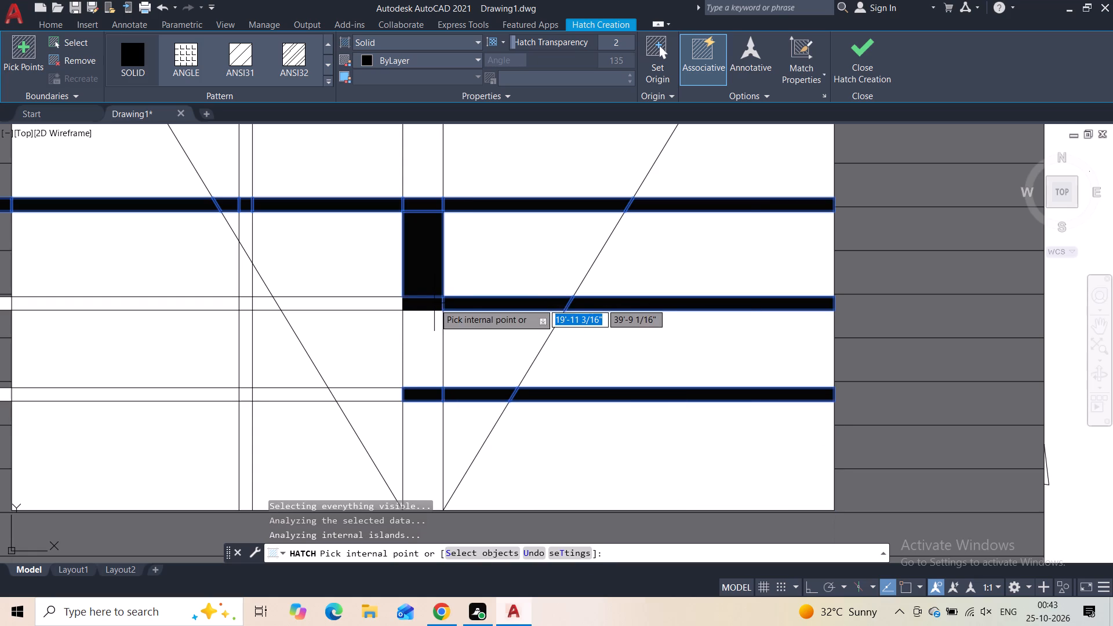
pyautogui.hotkey('ctrl', 'z')
pyautogui.click(433, 306)
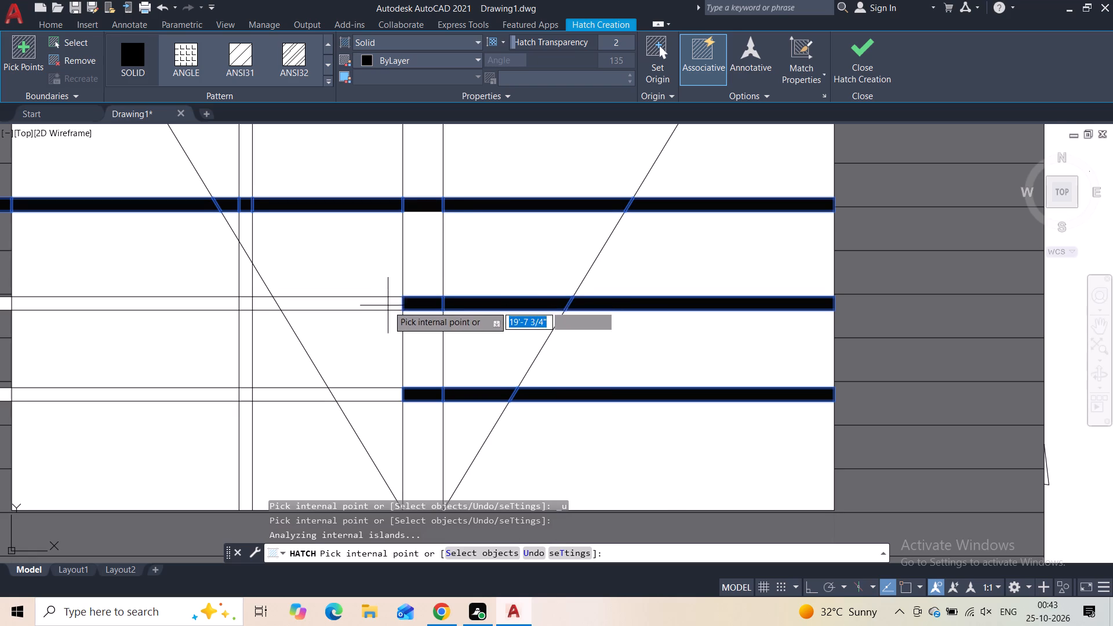
# Extend the fourth bar's solid fill to the right window's diagonal line and the bottom bar's through the railing post.
pyautogui.moveTo(394, 312); pyautogui.dragTo(406, 301, button='middle')
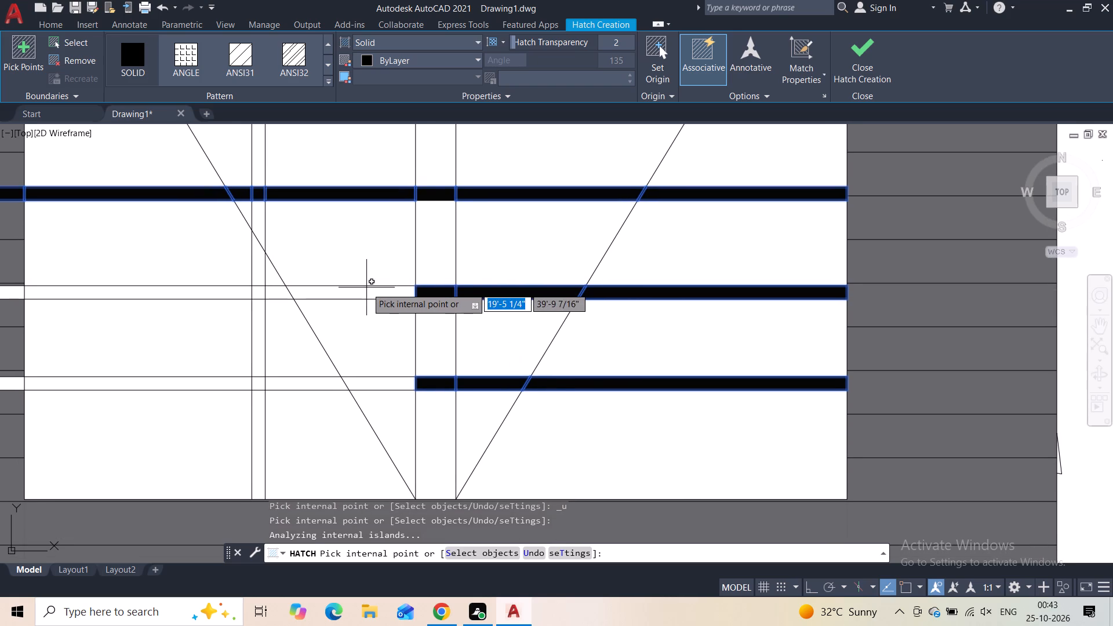
pyautogui.click(364, 292)
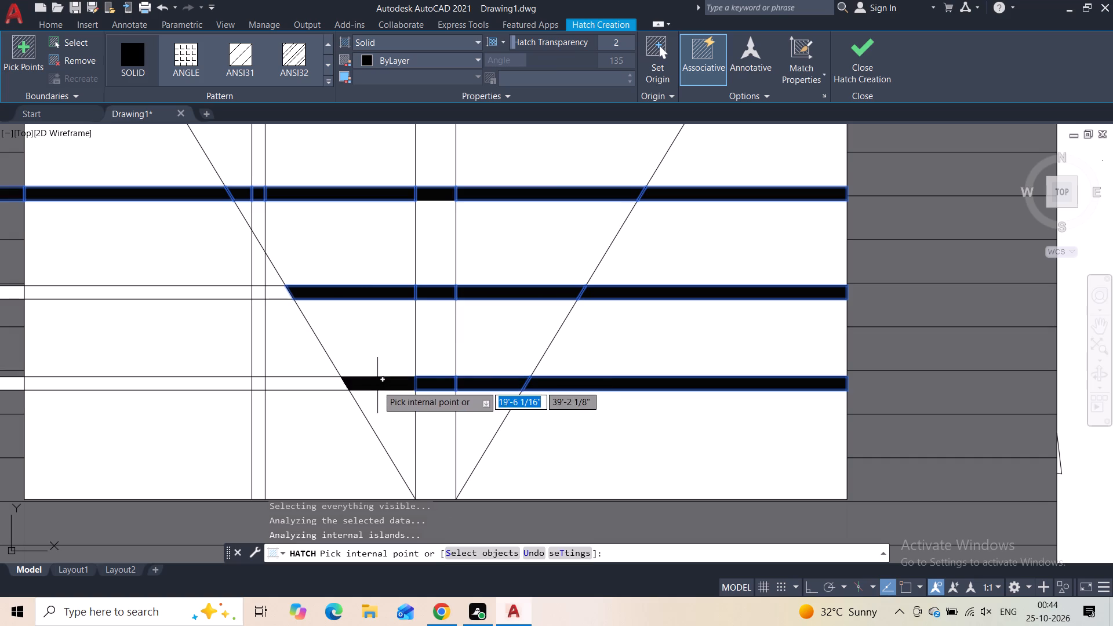
pyautogui.click(377, 385)
pyautogui.click(308, 385)
pyautogui.moveTo(275, 438); pyautogui.dragTo(584, 427, button='middle')
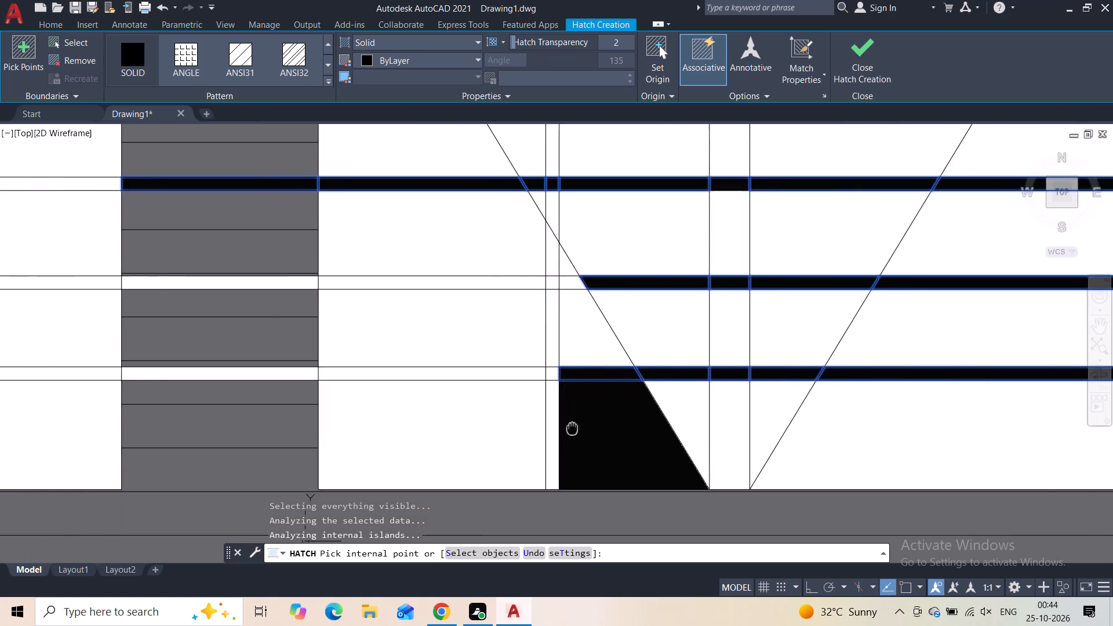
pyautogui.moveTo(584, 427); pyautogui.dragTo(613, 423, button='middle')
pyautogui.click(599, 369)
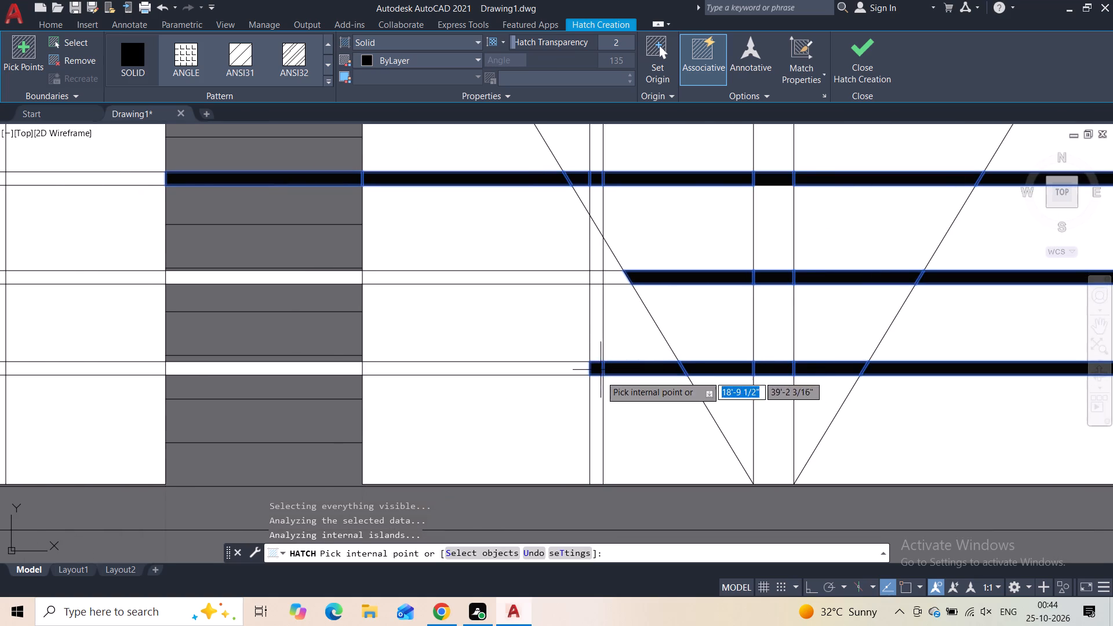
# Fill the right window's railing post solid from the sill to the third bar, and extend the fourth and bottom bars to the window's inner edge.
pyautogui.click(595, 387)
pyautogui.click(595, 327)
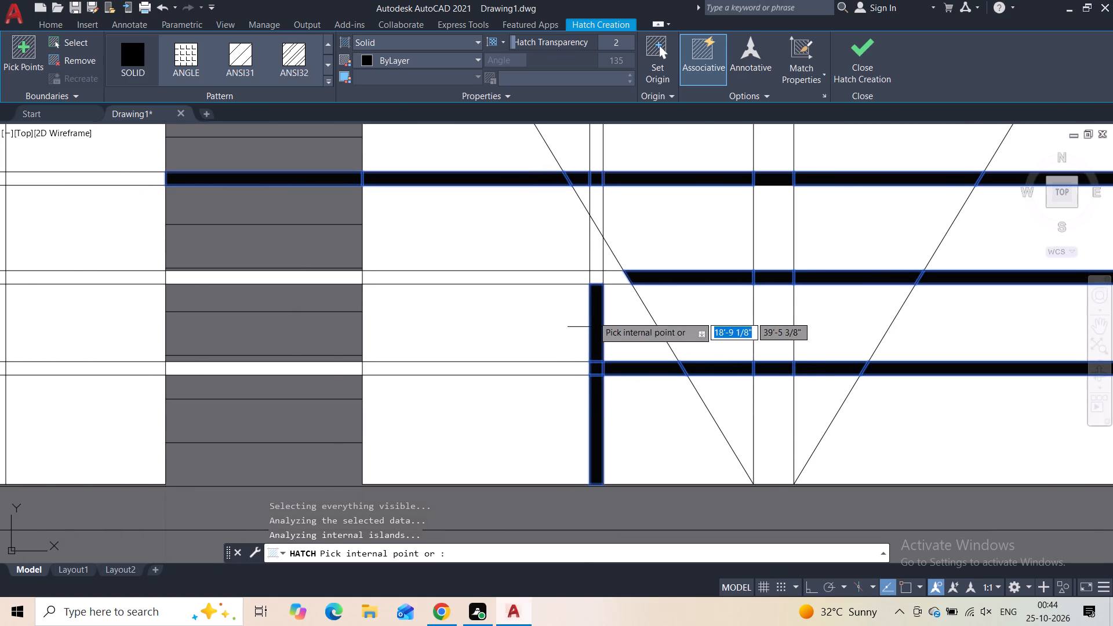
pyautogui.click(595, 275)
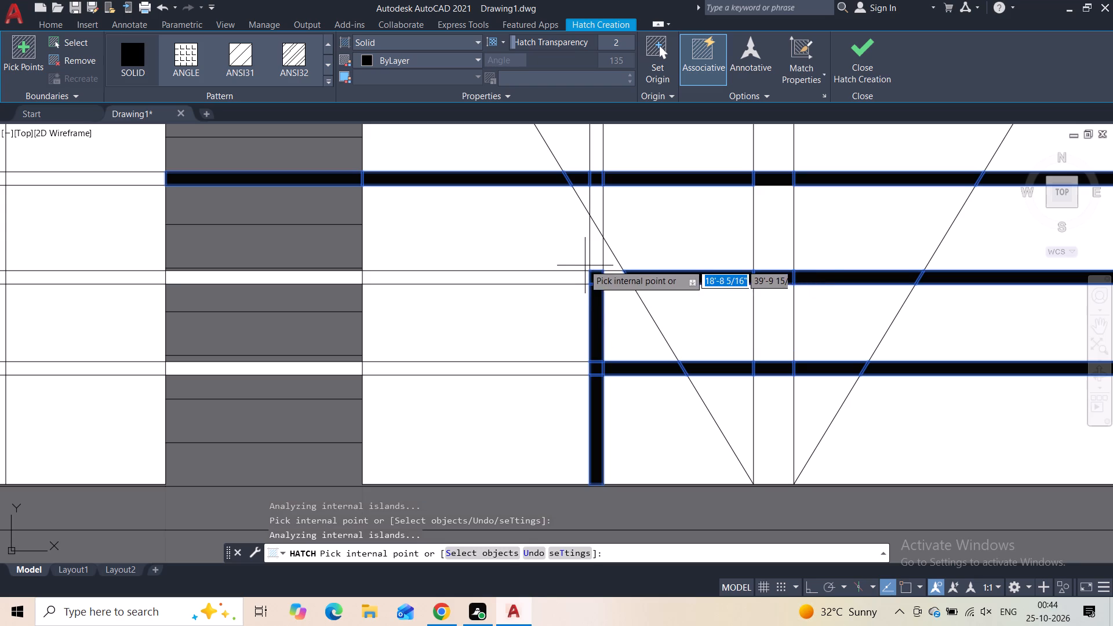
pyautogui.click(599, 250)
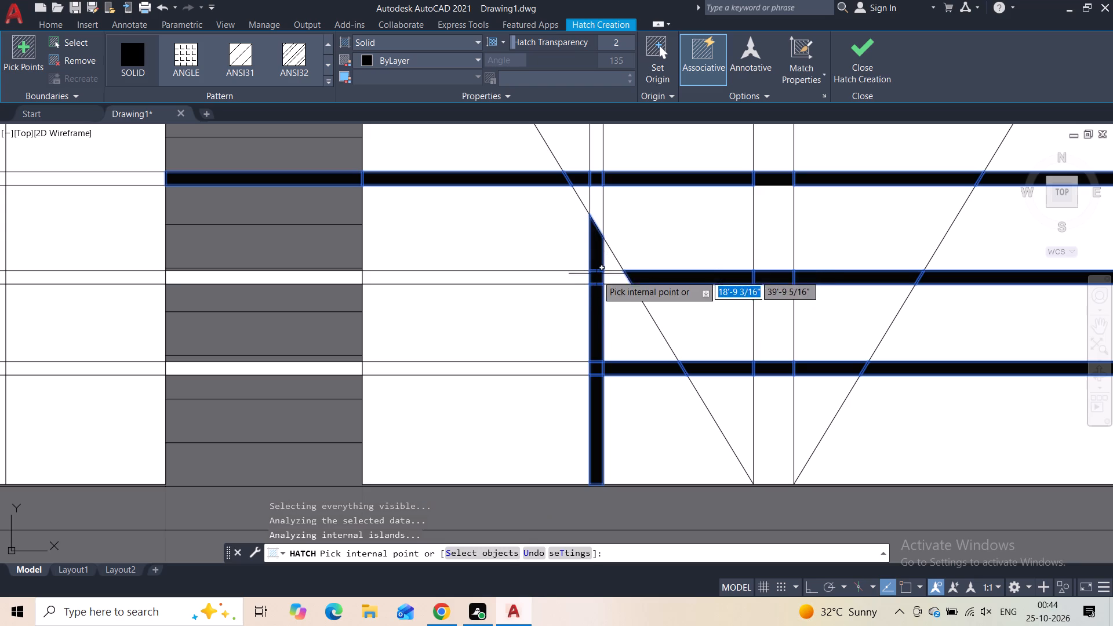
pyautogui.click(608, 279)
pyautogui.click(578, 279)
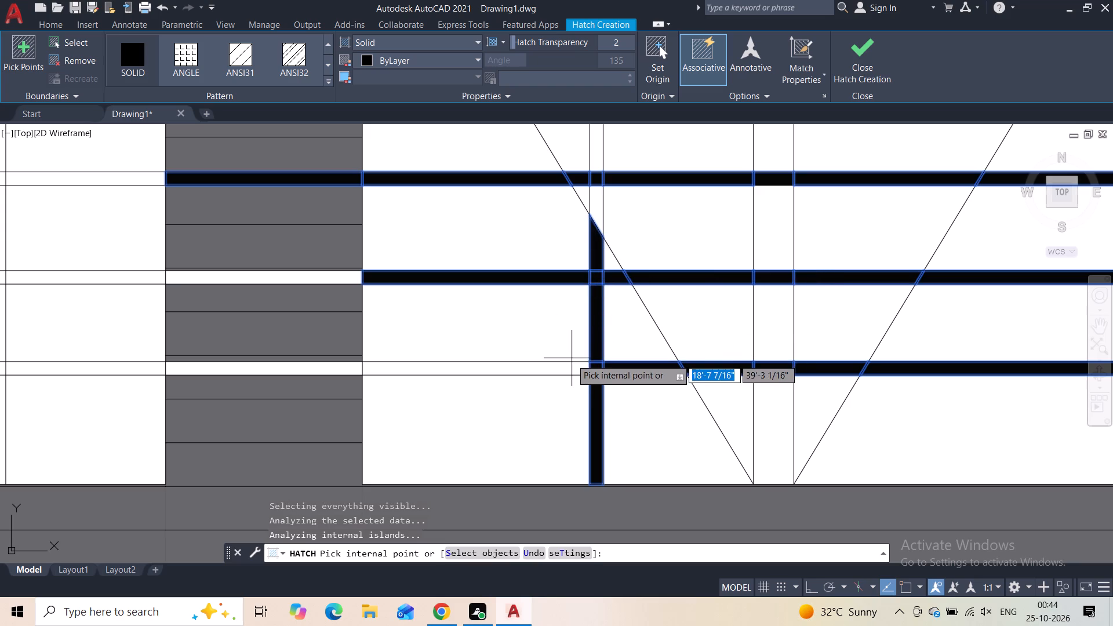
pyautogui.click(564, 369)
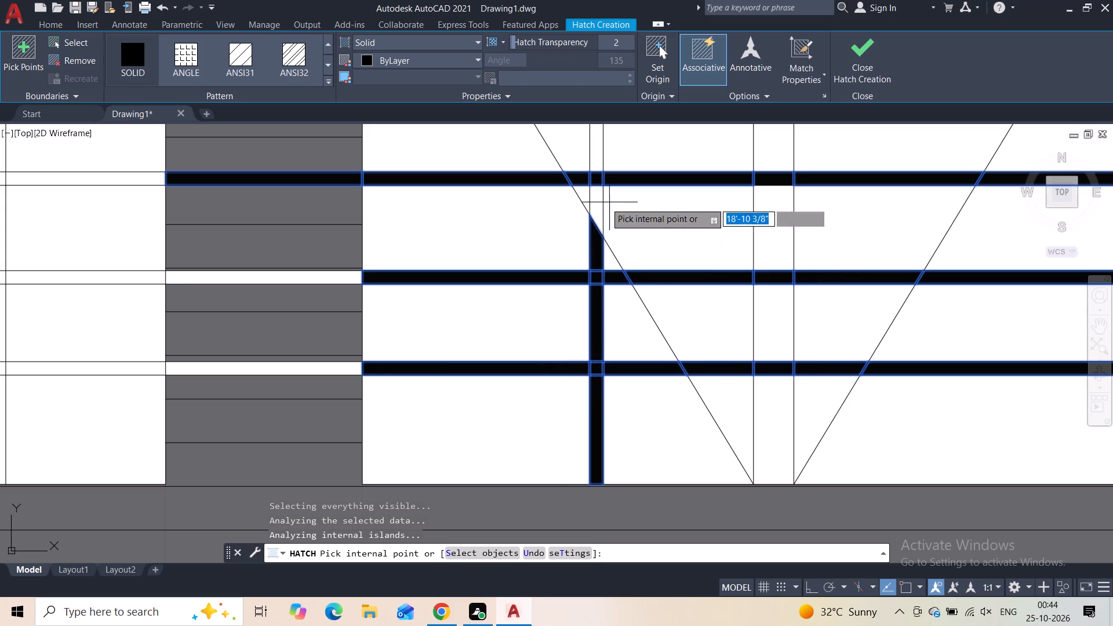
pyautogui.click(594, 201)
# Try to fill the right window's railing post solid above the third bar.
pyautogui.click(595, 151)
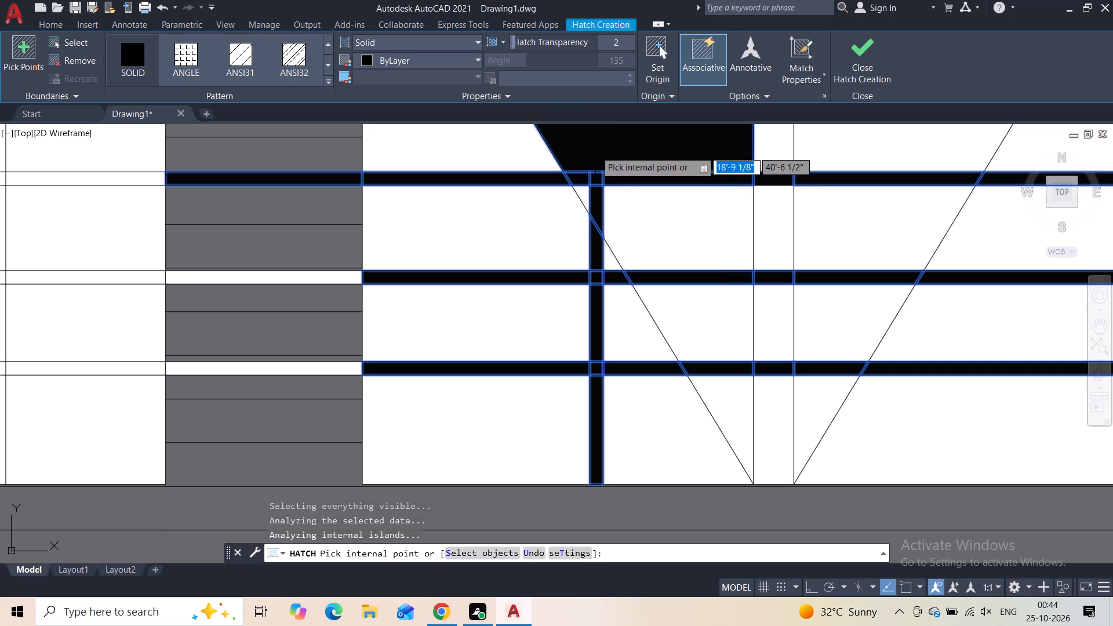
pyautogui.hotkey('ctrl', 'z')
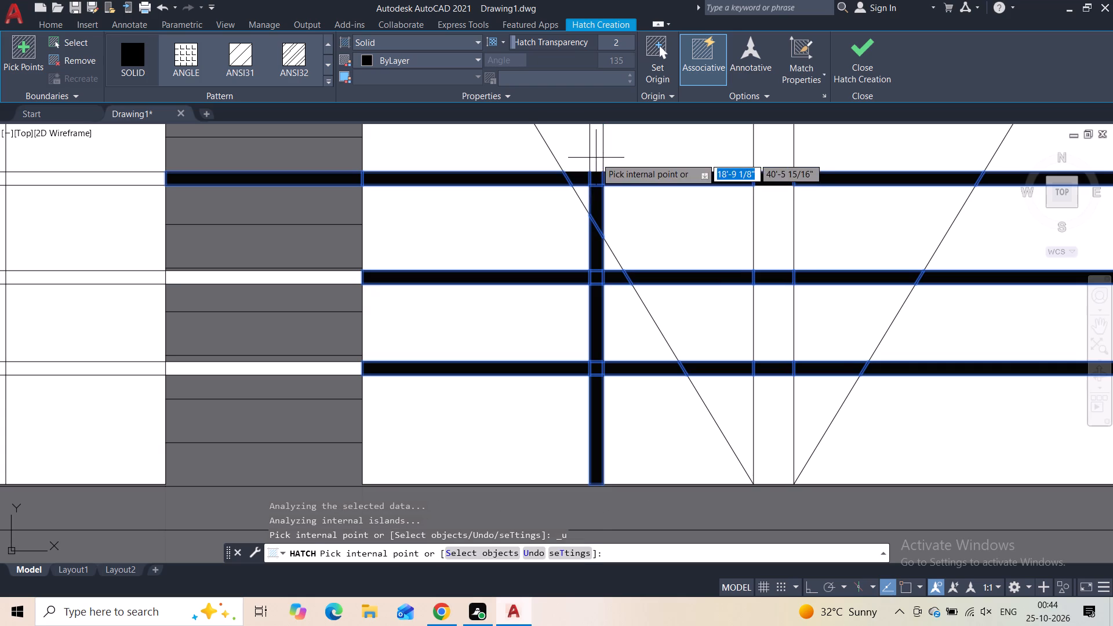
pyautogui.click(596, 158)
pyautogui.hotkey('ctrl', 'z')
# Fill the fourth bar solid across the centre mullion to the left window's railing post and the bottom bar across the whole left window, finishing the hatch.
pyautogui.moveTo(594, 166); pyautogui.dragTo(593, 205, button='middle')
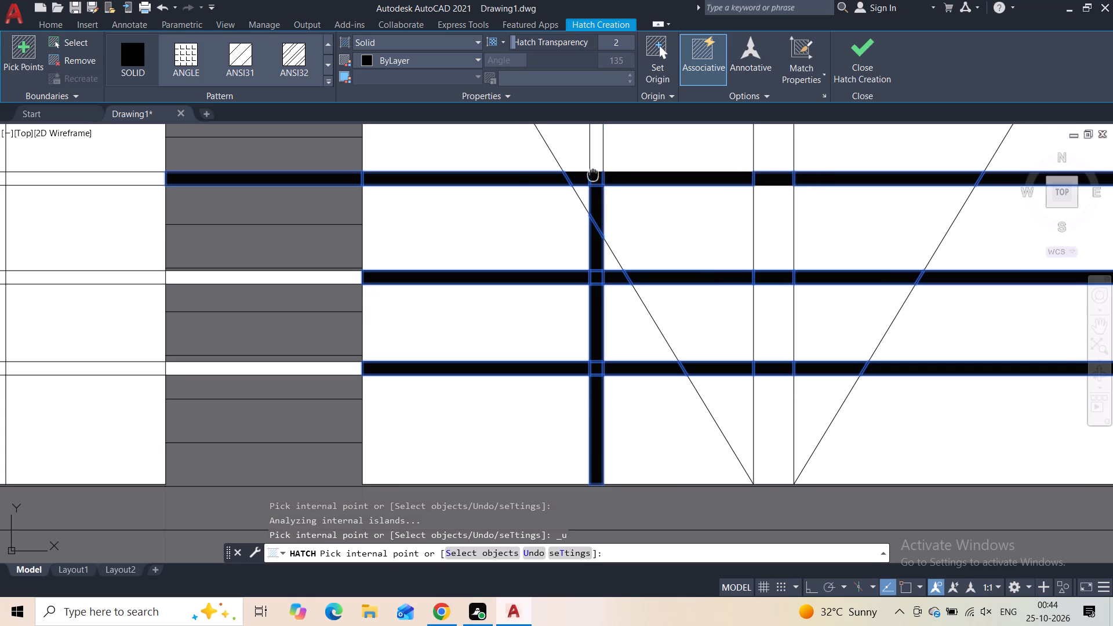
pyautogui.moveTo(593, 205); pyautogui.dragTo(593, 271, button='middle')
pyautogui.scroll(-1, 492, 261)
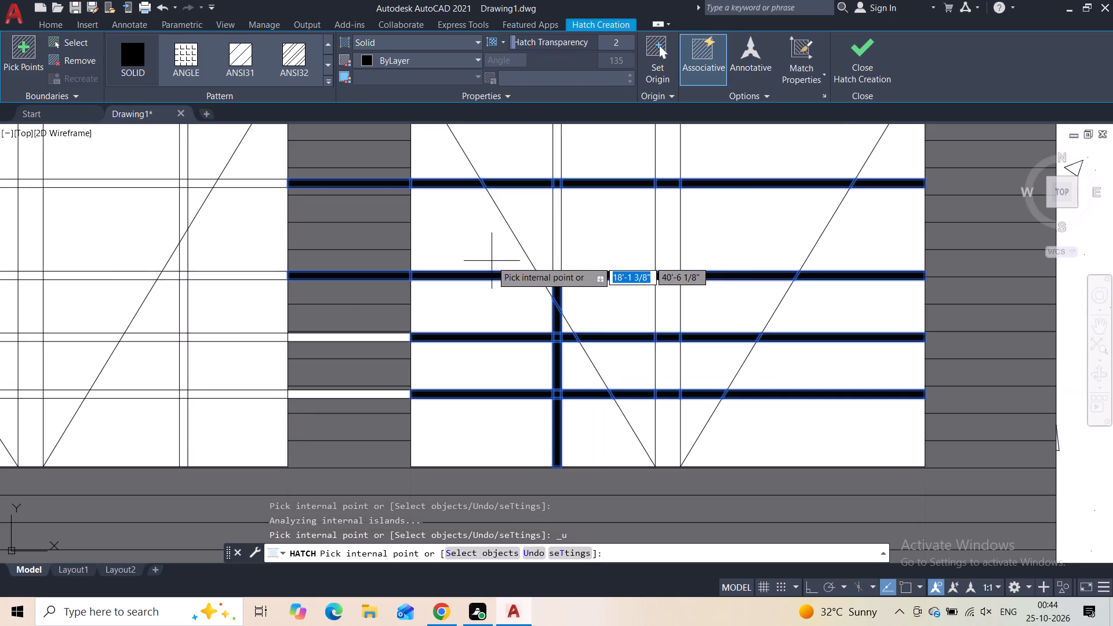
pyautogui.scroll(-1, 492, 261)
pyautogui.scroll(2, 381, 335)
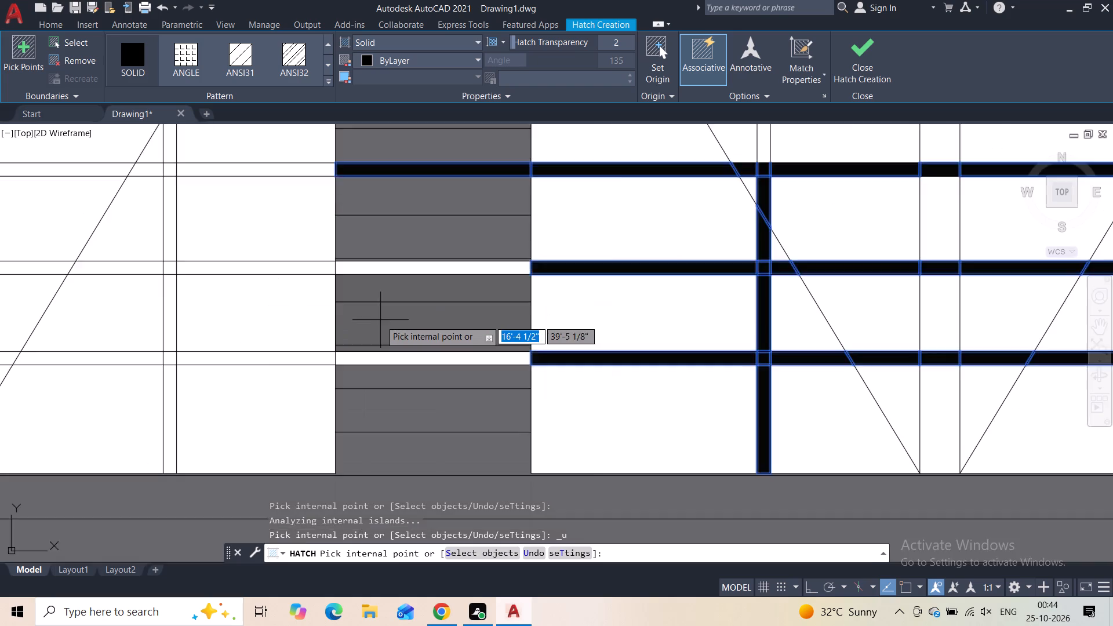
pyautogui.scroll(2, 380, 320)
pyautogui.click(402, 187)
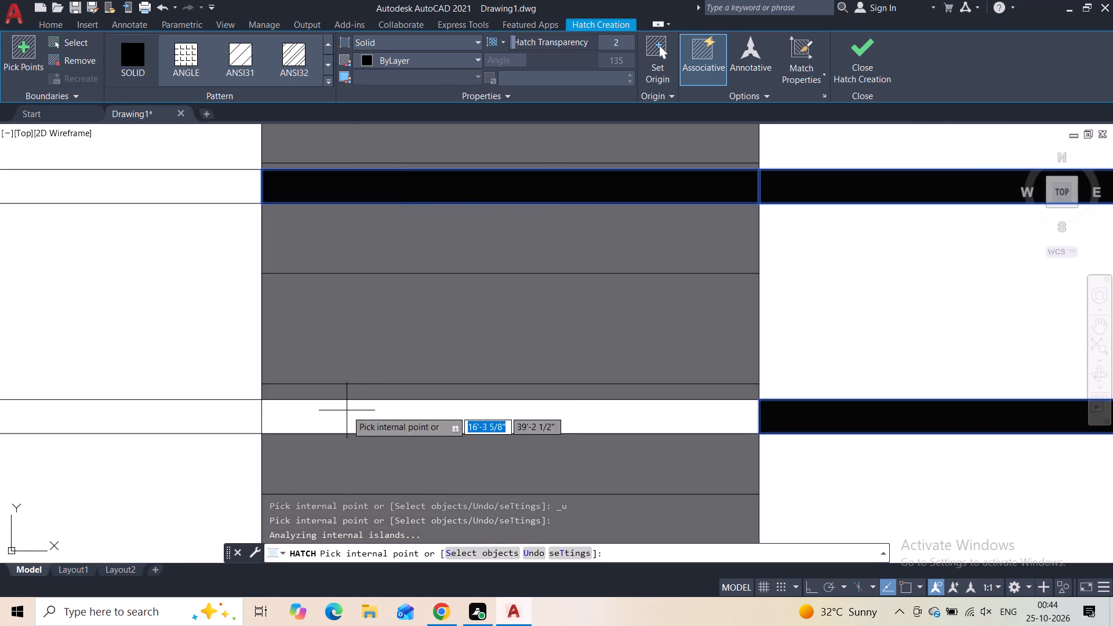
pyautogui.click(347, 410)
pyautogui.click(241, 411)
pyautogui.click(227, 181)
pyautogui.scroll(-2, 200, 271)
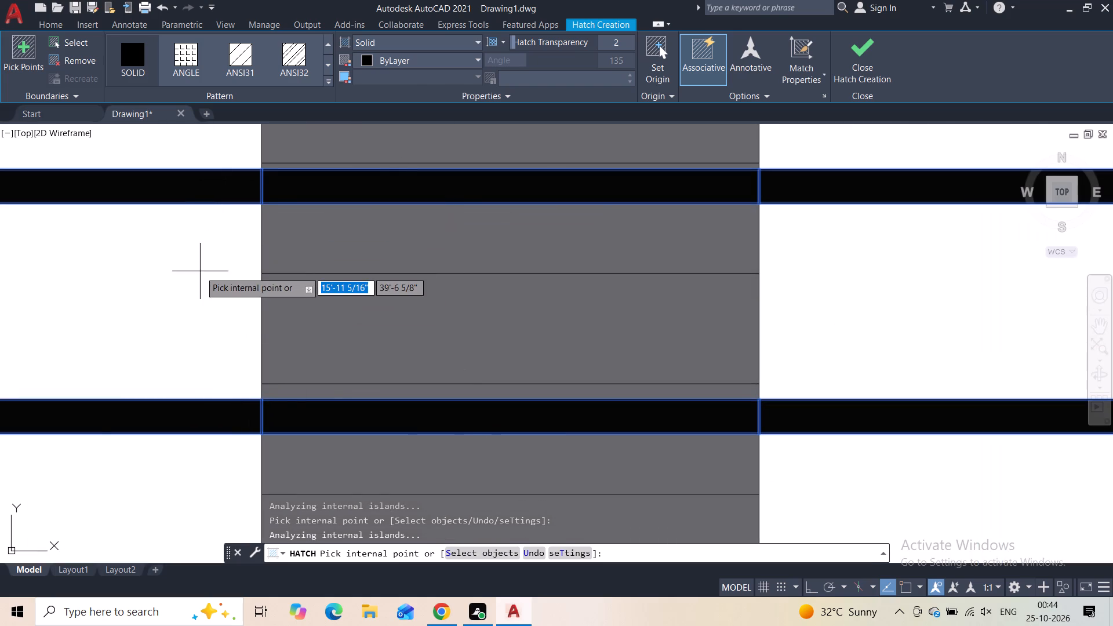
pyautogui.moveTo(199, 275); pyautogui.dragTo(590, 299, button='middle')
pyautogui.click(414, 355)
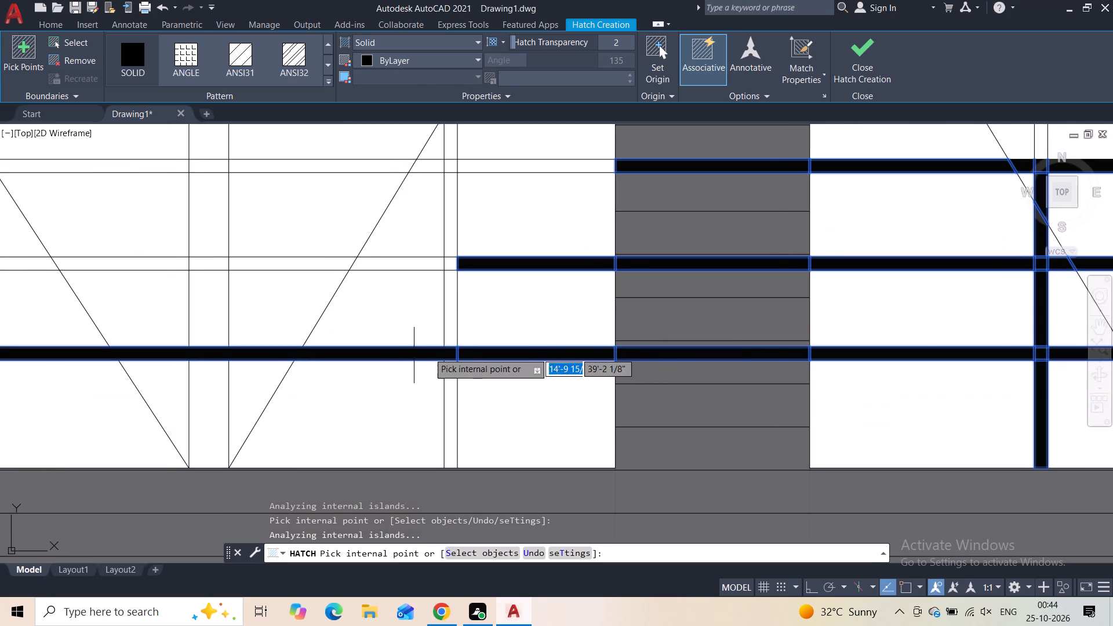
pyautogui.click(452, 381)
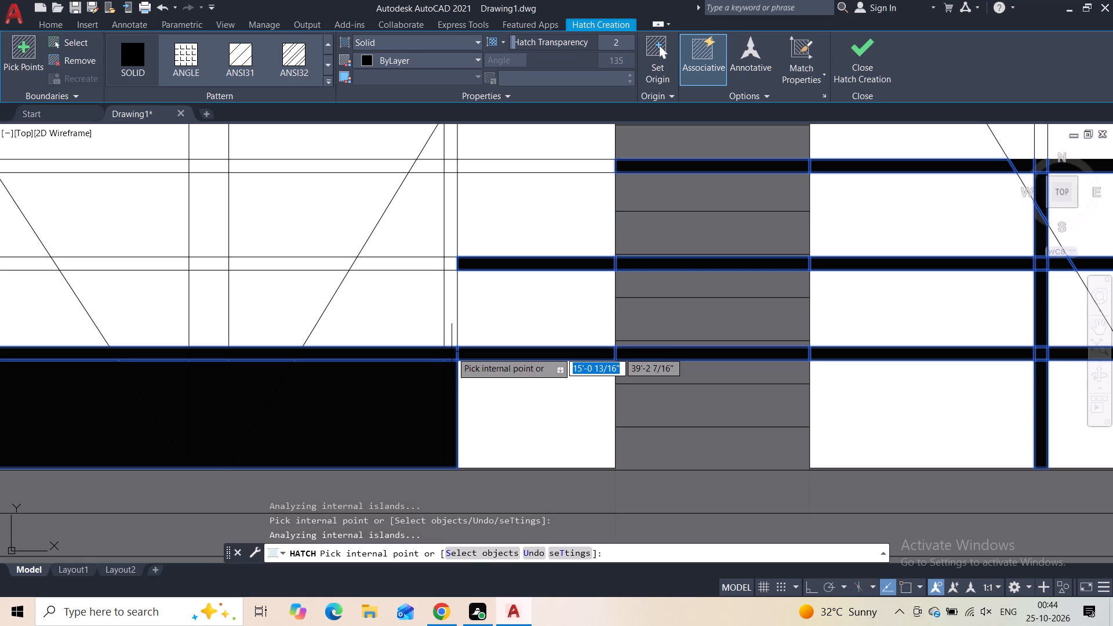
pyautogui.hotkey('ctrl', 'z')
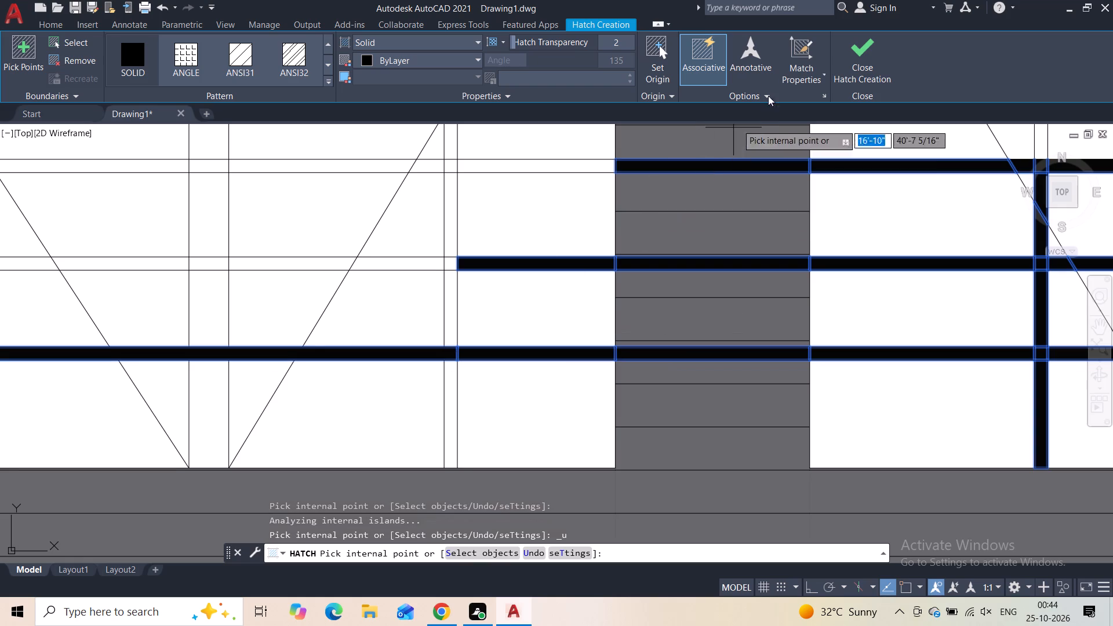
pyautogui.click(854, 67)
# Hatch the left window's railing post solid from the sill to the third bar, and the fourth bar to the window's outer edge.
pyautogui.scroll(-2, 763, 263)
pyautogui.scroll(-1, 693, 290)
pyautogui.press('h')
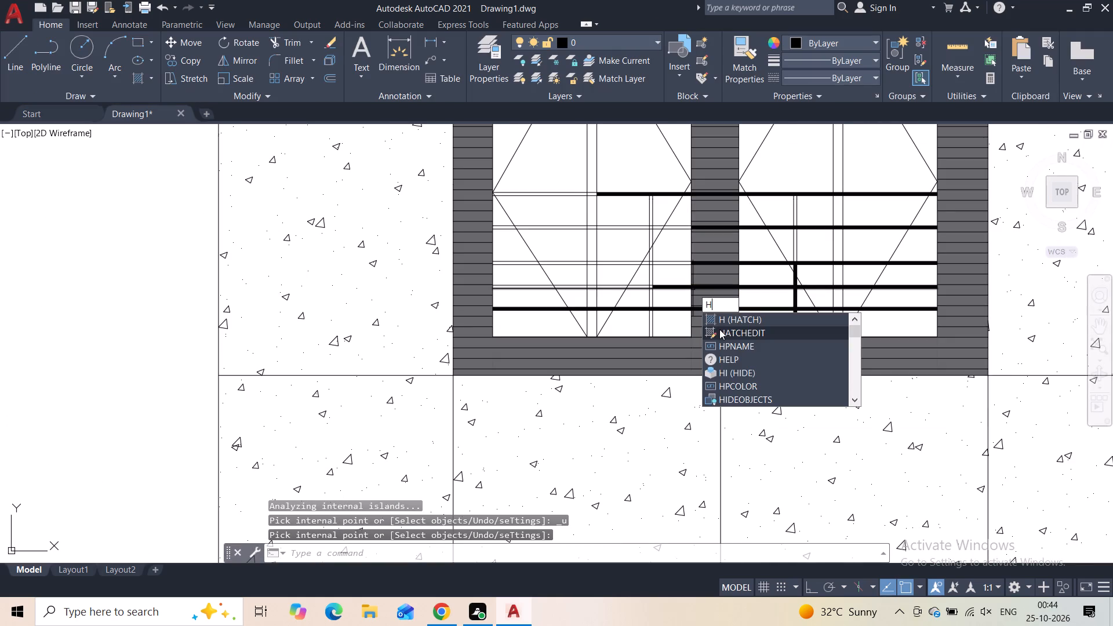
pyautogui.click(723, 314)
pyautogui.scroll(3, 641, 299)
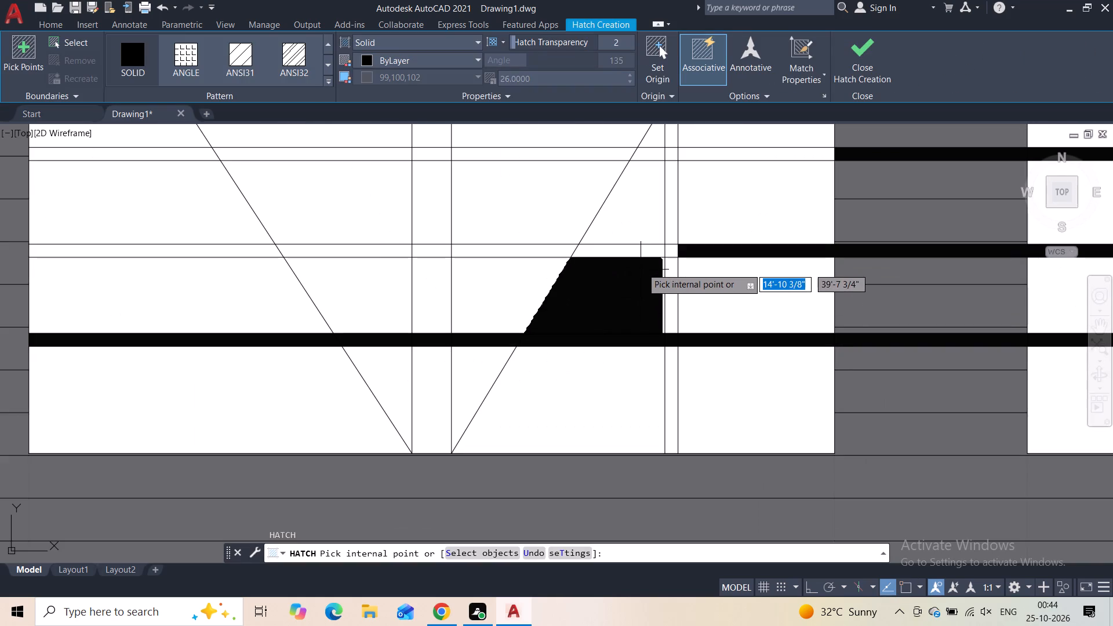
pyautogui.click(644, 250)
pyautogui.click(670, 223)
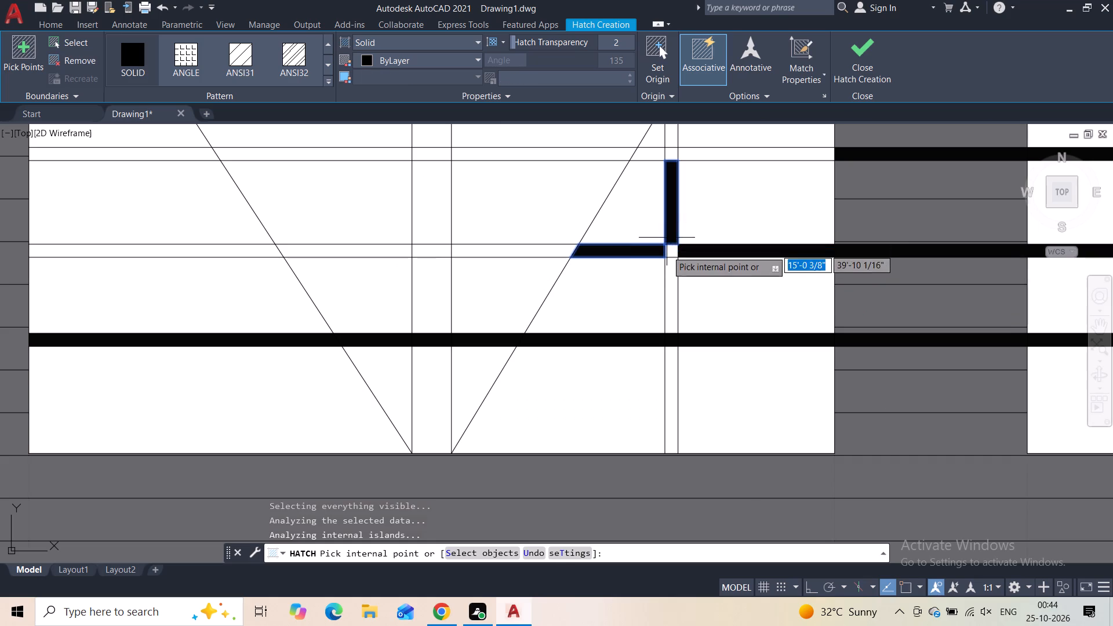
pyautogui.click(674, 283)
pyautogui.click(671, 248)
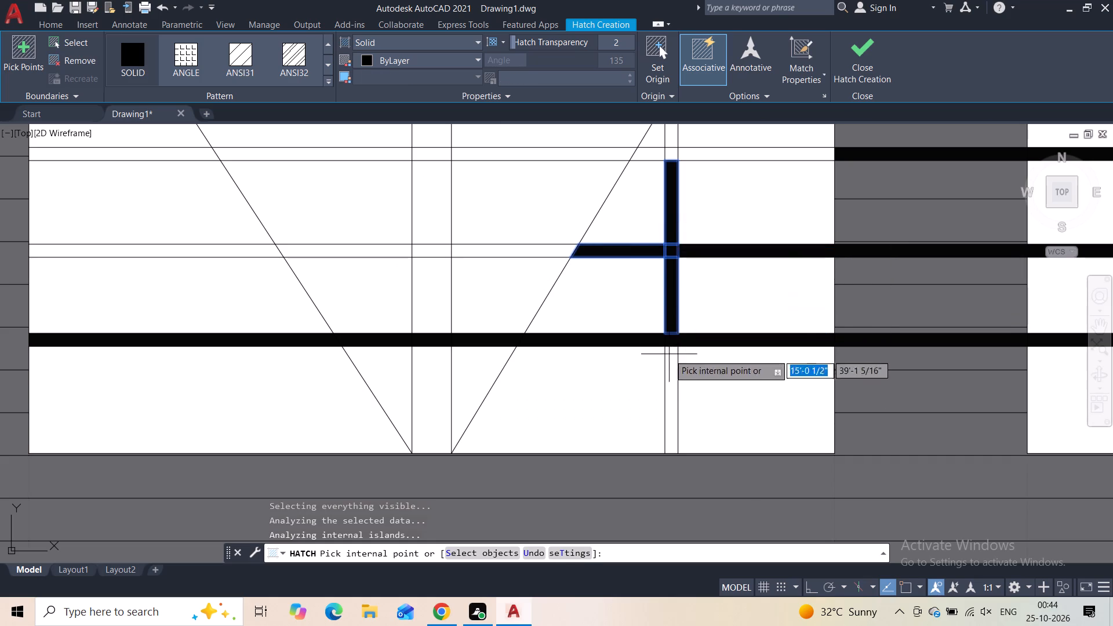
pyautogui.click(669, 354)
pyautogui.click(436, 250)
pyautogui.click(461, 253)
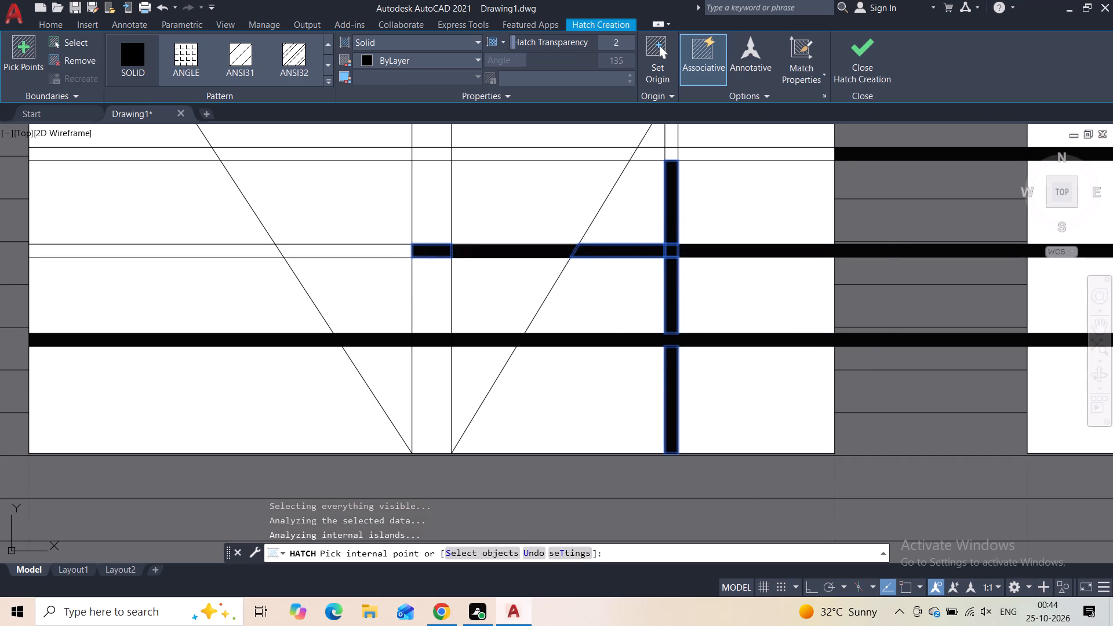
pyautogui.click(402, 252)
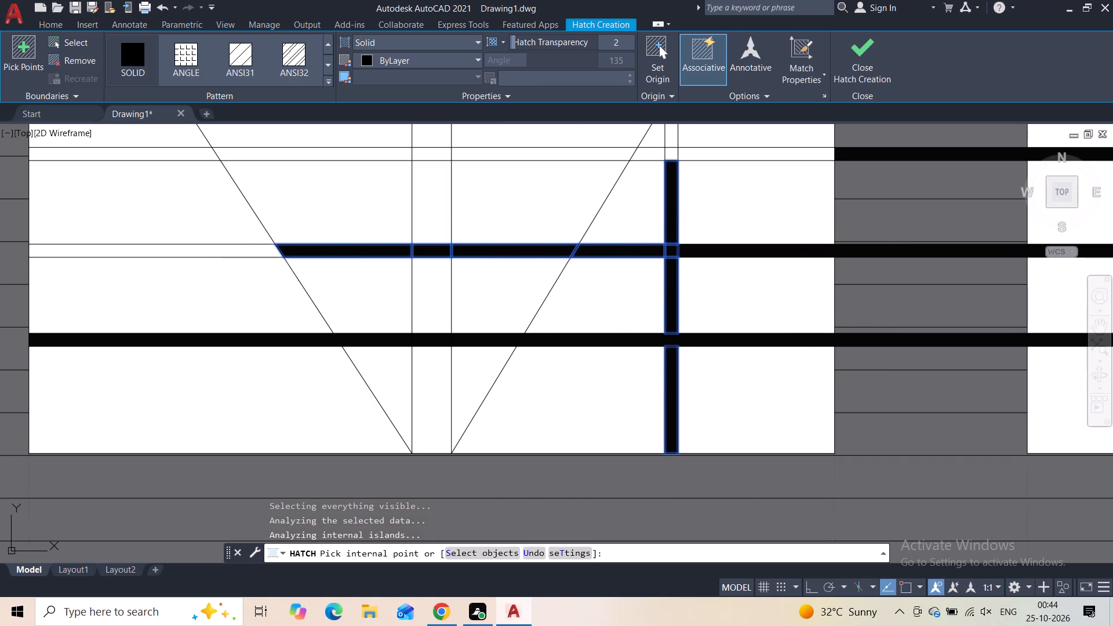
pyautogui.click(249, 254)
# Fill the third bar solid across the whole left window and the railing post above it up to the diagonal line.
pyautogui.moveTo(282, 213); pyautogui.dragTo(290, 291, button='middle')
pyautogui.click(282, 230)
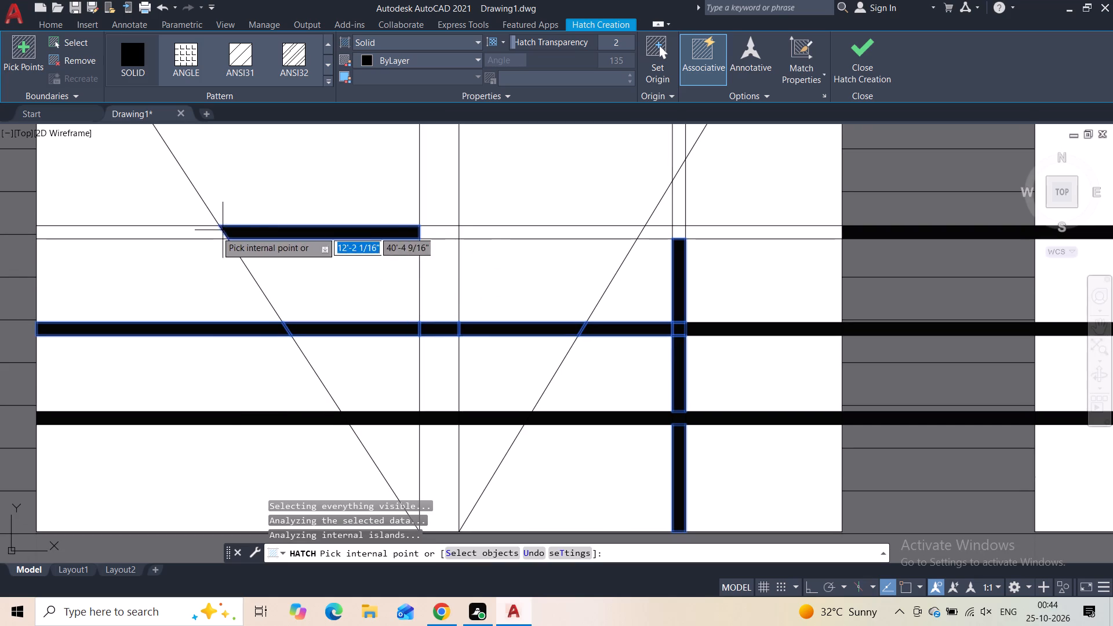
pyautogui.click(214, 231)
pyautogui.click(431, 228)
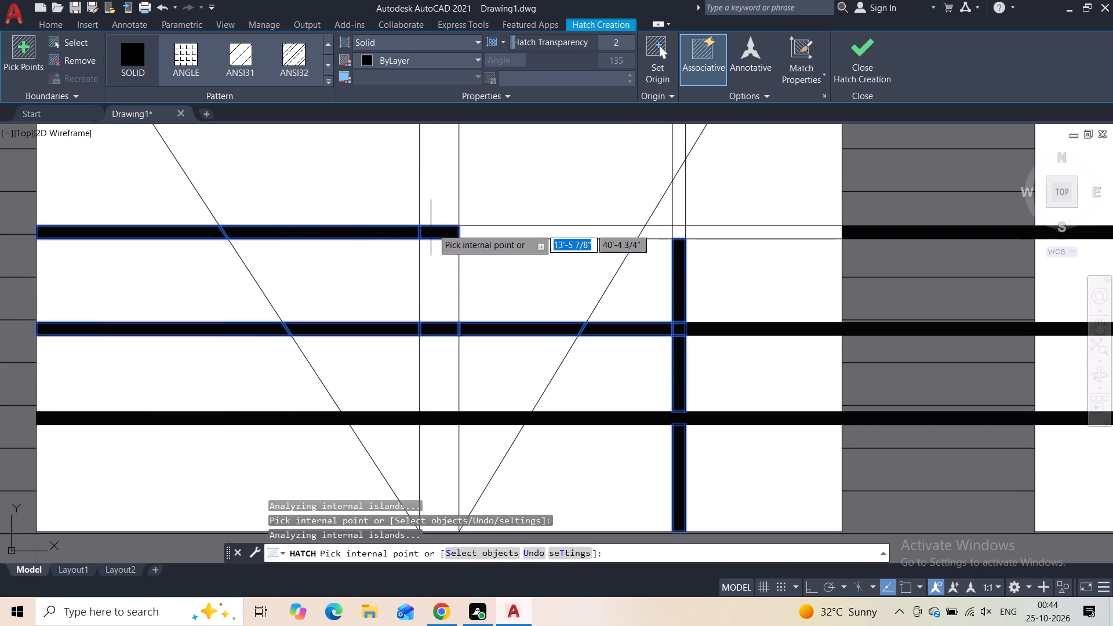
pyautogui.click(535, 237)
pyautogui.click(679, 232)
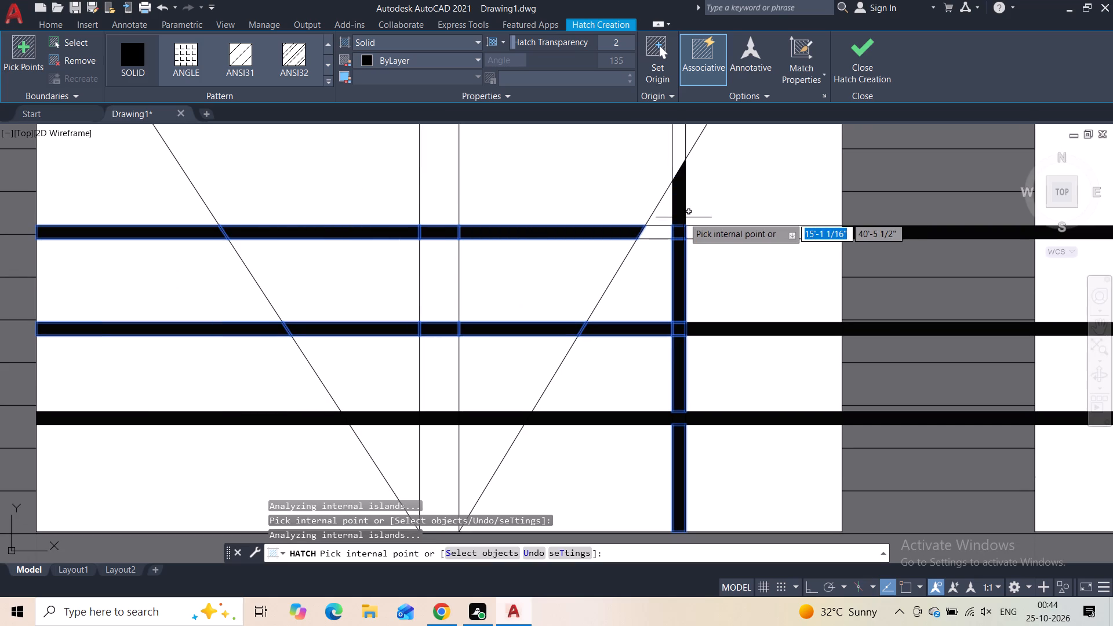
pyautogui.click(683, 217)
pyautogui.click(702, 234)
pyautogui.click(662, 234)
# Fill the second bar solid across the whole left window and the rest of the railing post between the second and third bars.
pyautogui.moveTo(674, 207); pyautogui.dragTo(663, 343, button='middle')
pyautogui.click(667, 240)
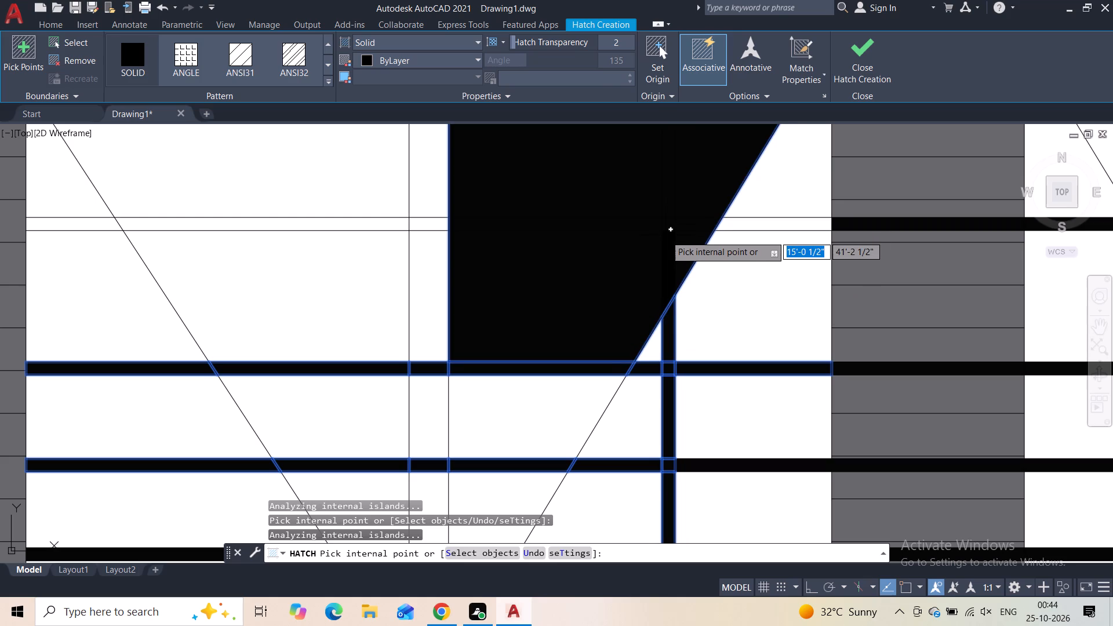
pyautogui.hotkey('ctrl', 'z')
pyautogui.click(668, 224)
pyautogui.click(668, 239)
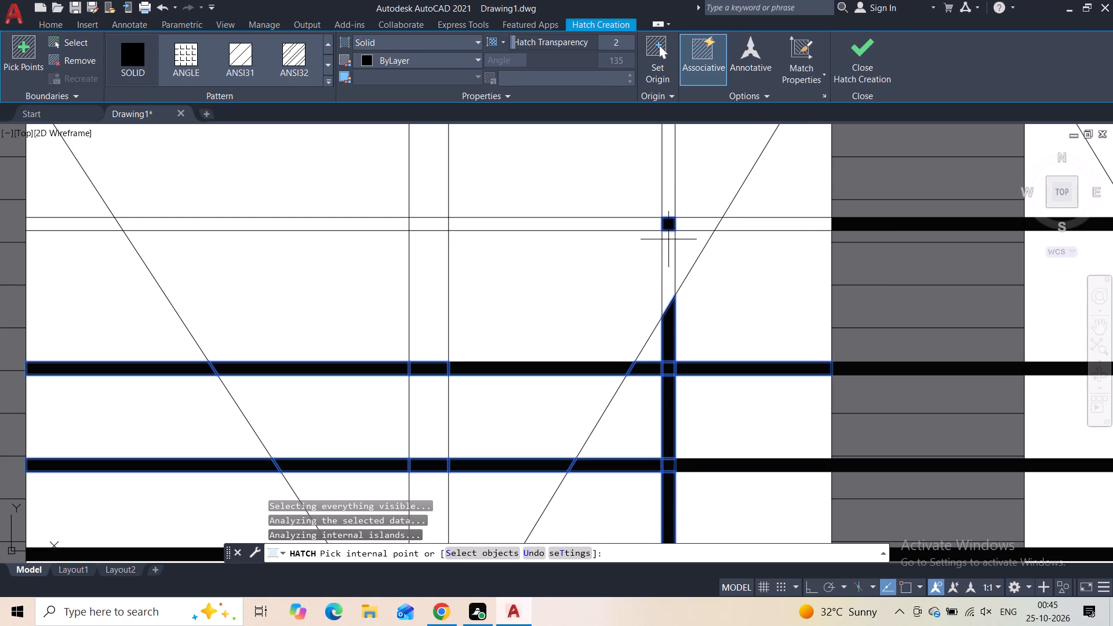
pyautogui.click(685, 224)
pyautogui.click(726, 225)
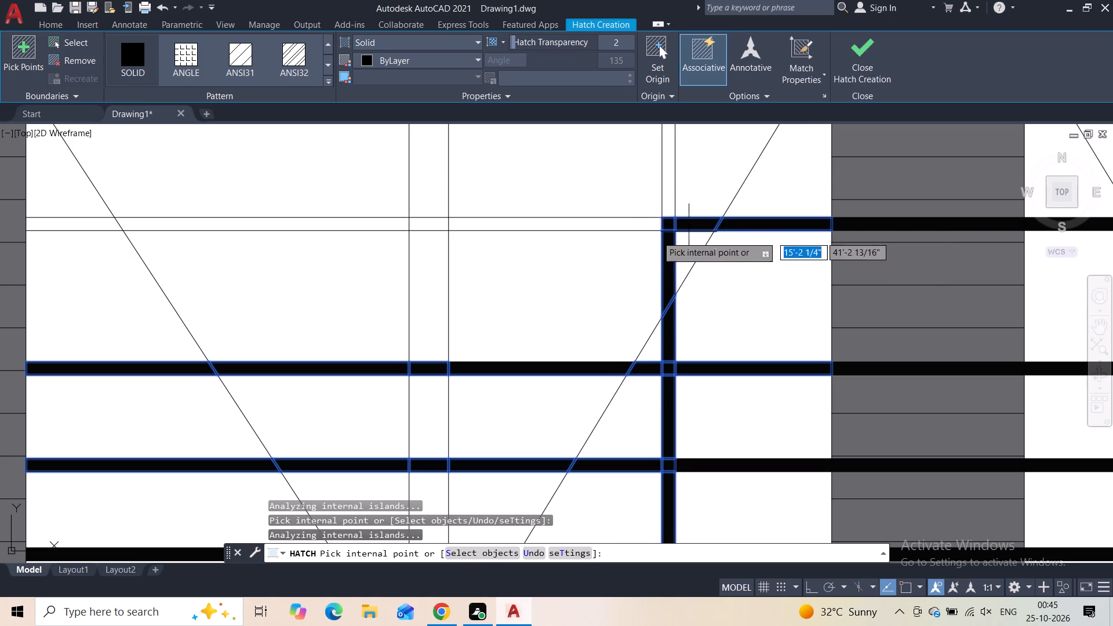
pyautogui.click(630, 228)
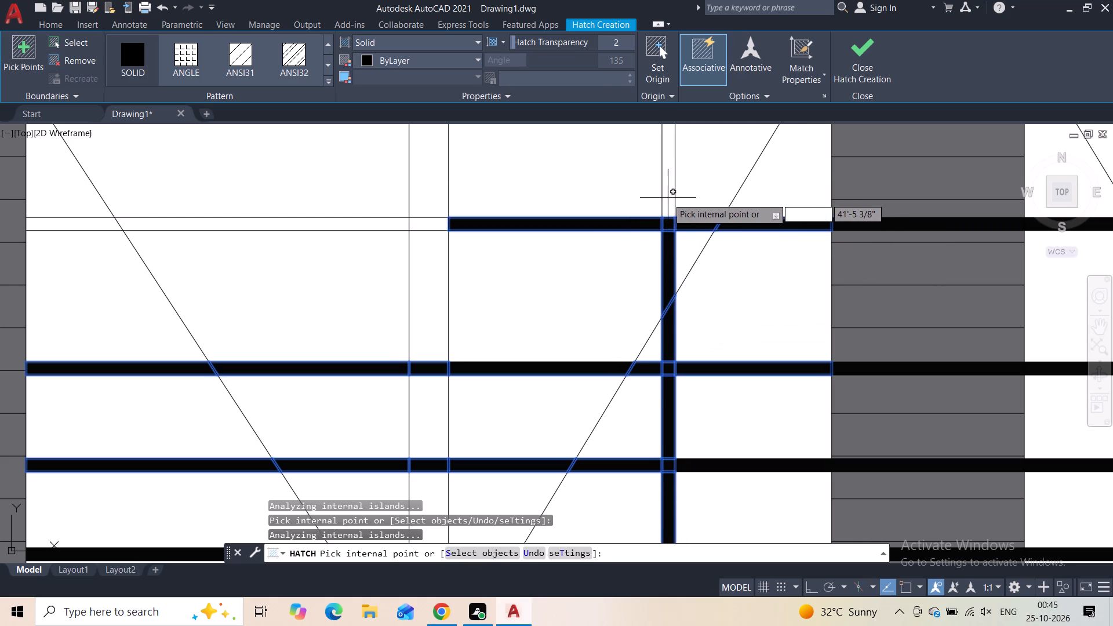
pyautogui.click(668, 199)
pyautogui.hotkey('ctrl', 'z')
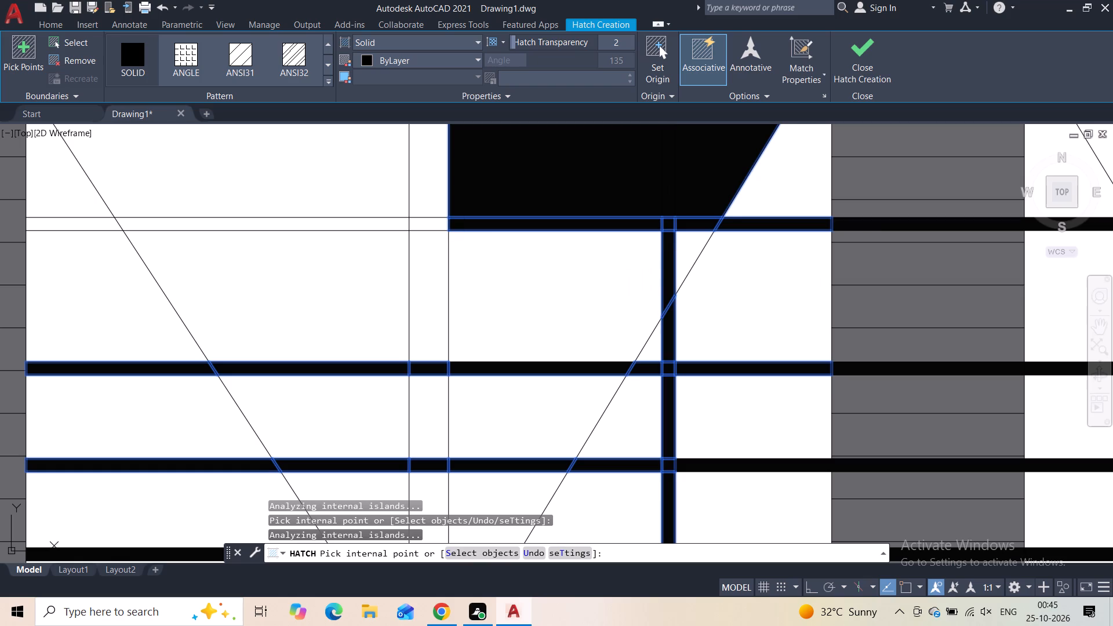
pyautogui.click(431, 225)
pyautogui.click(390, 225)
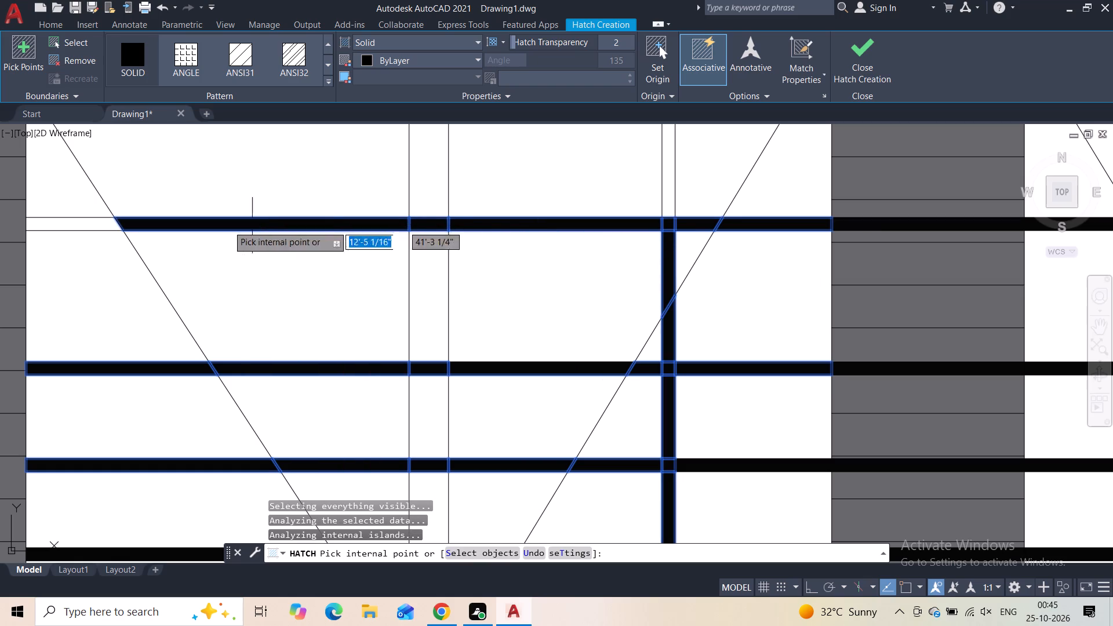
pyautogui.click(100, 225)
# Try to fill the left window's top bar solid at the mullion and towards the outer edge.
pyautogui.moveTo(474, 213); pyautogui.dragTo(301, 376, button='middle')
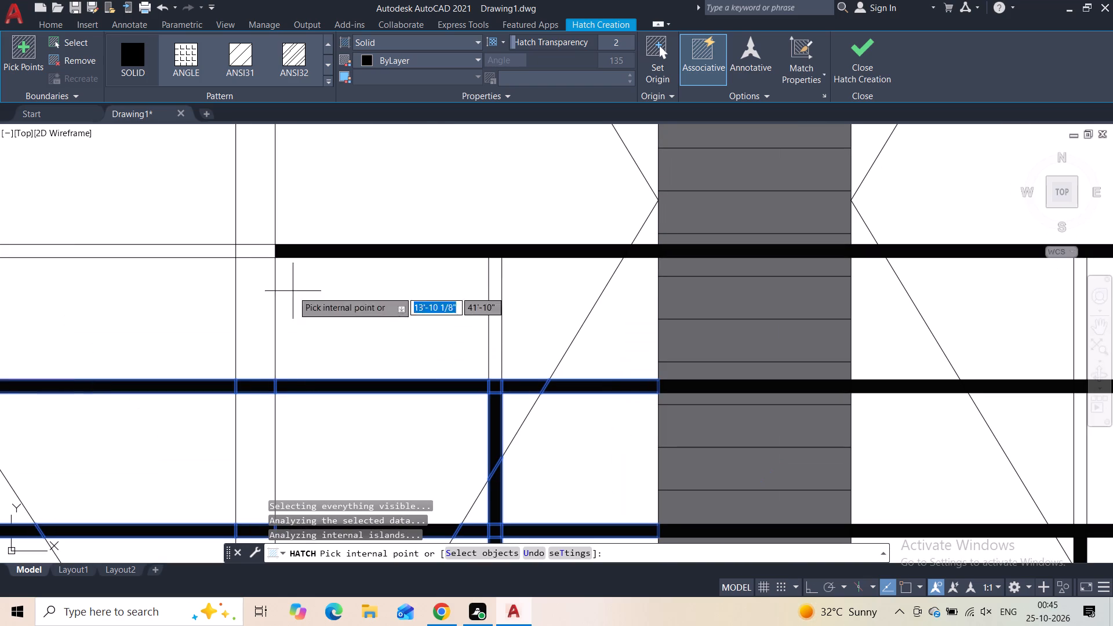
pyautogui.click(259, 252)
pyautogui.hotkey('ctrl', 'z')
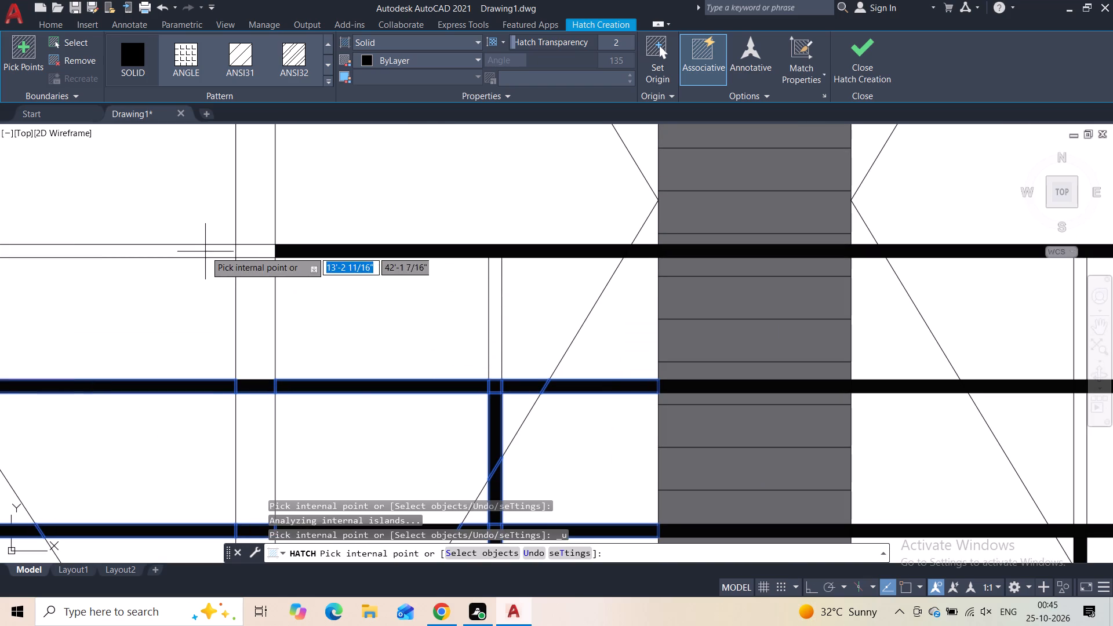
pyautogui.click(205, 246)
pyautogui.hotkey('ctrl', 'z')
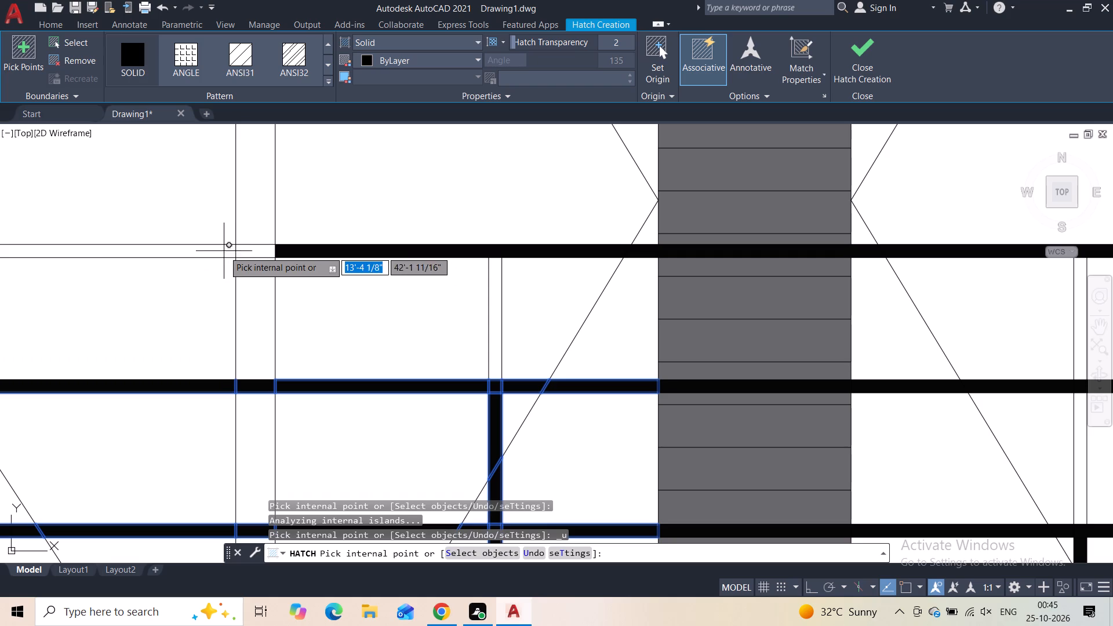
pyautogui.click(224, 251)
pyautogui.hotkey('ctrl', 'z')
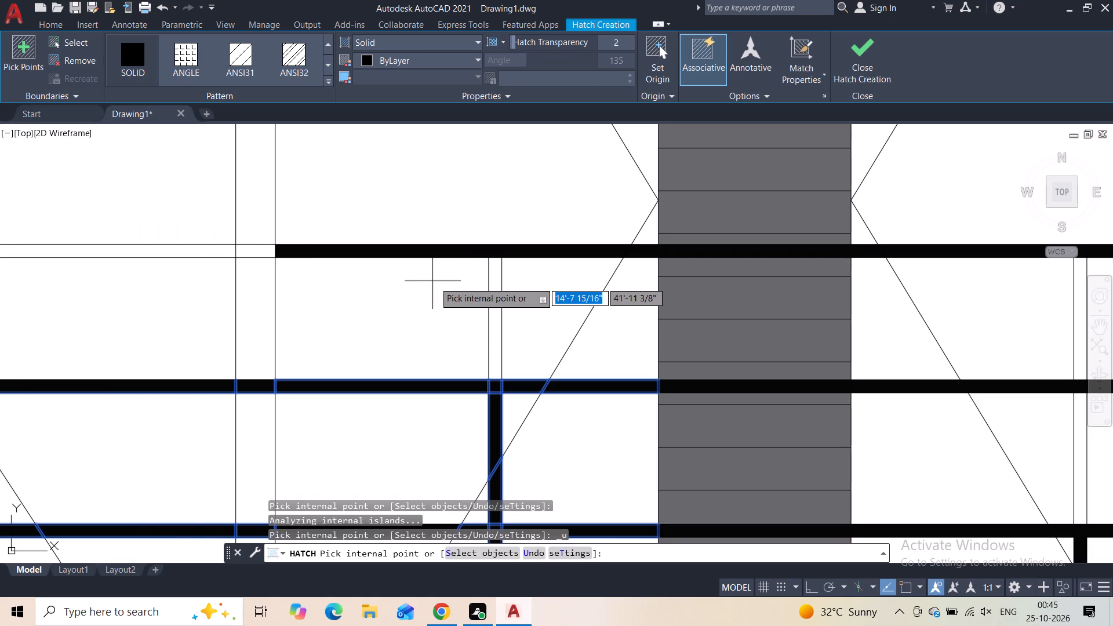
# Fill the left window's railing post solid from the second bar to the top bar, and the right window's from the third bar to the top bar.
pyautogui.click(499, 303)
pyautogui.scroll(-2, 501, 364)
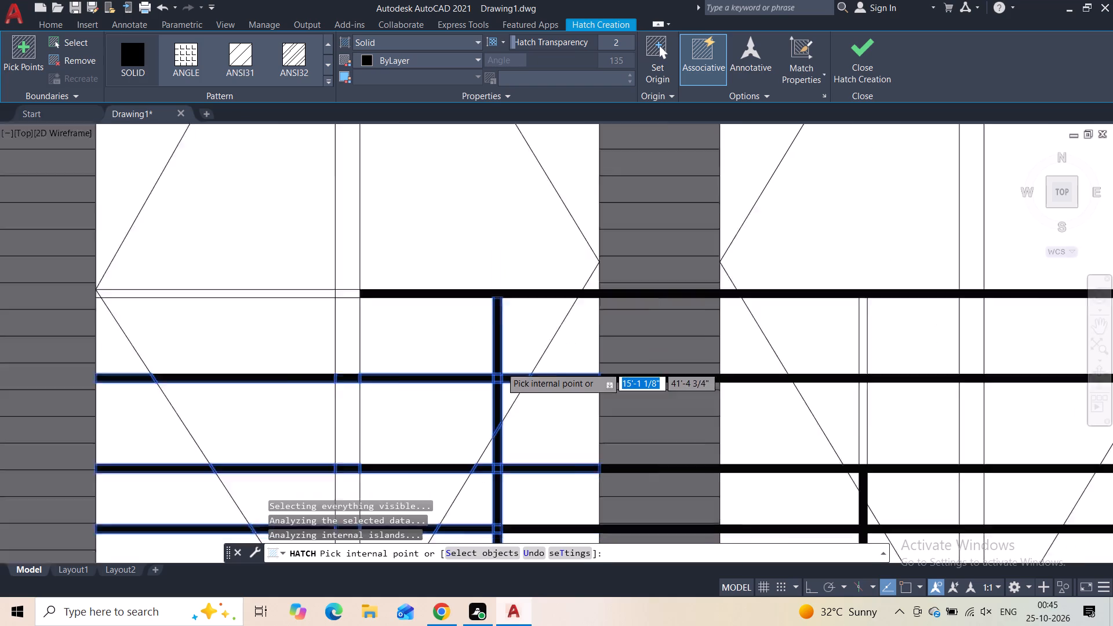
pyautogui.scroll(2, 732, 399)
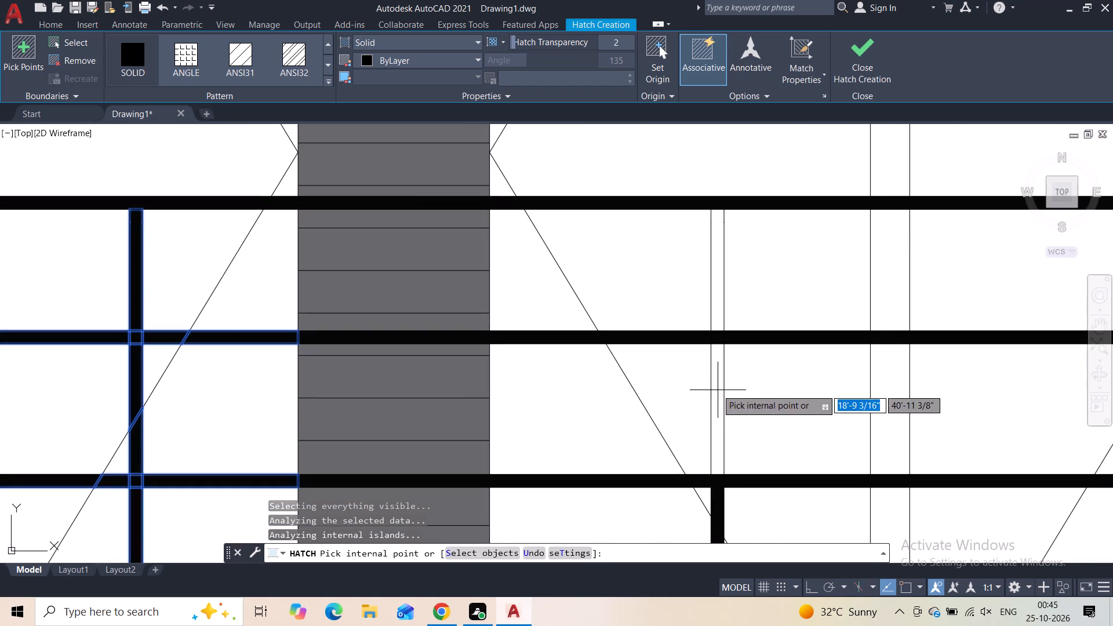
pyautogui.click(716, 389)
pyautogui.click(716, 332)
pyautogui.click(716, 318)
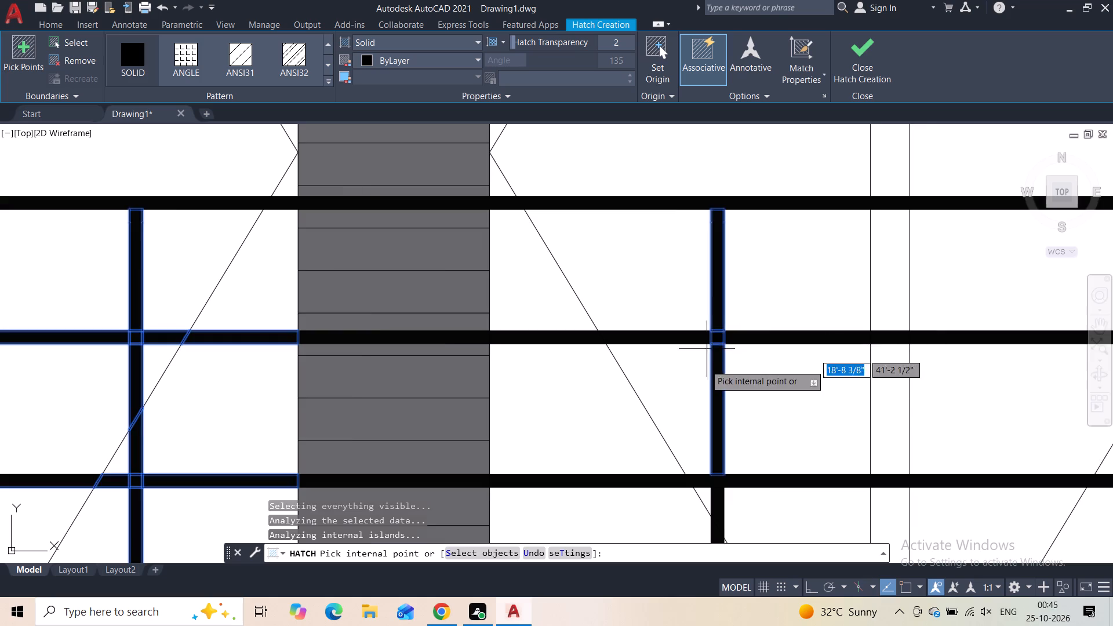
# Fill the remaining part of the left window's top bar solid from the outer edge, and finish the hatch.
pyautogui.scroll(-3, 704, 366)
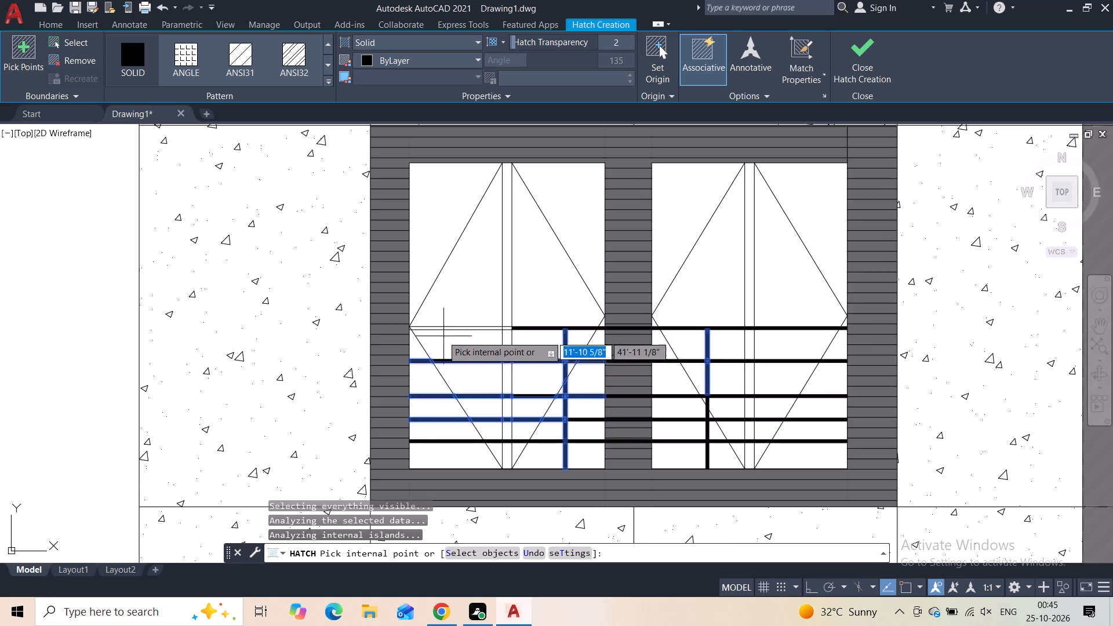
pyautogui.scroll(3, 442, 335)
pyautogui.scroll(3, 311, 310)
pyautogui.click(277, 308)
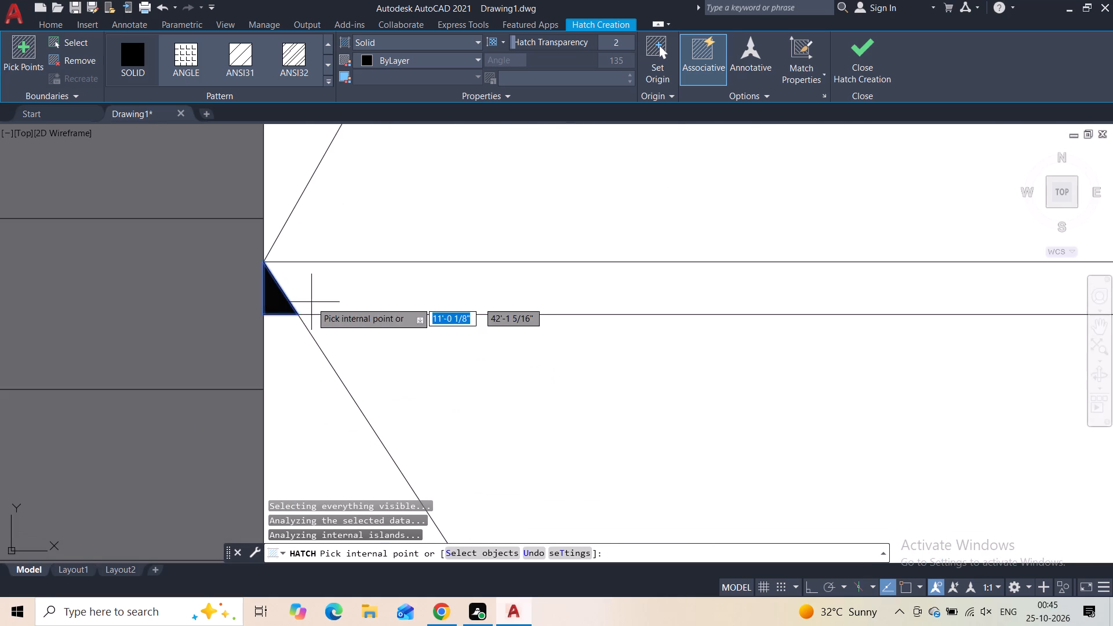
pyautogui.click(327, 297)
pyautogui.scroll(-5, 343, 321)
pyautogui.scroll(-3, 542, 347)
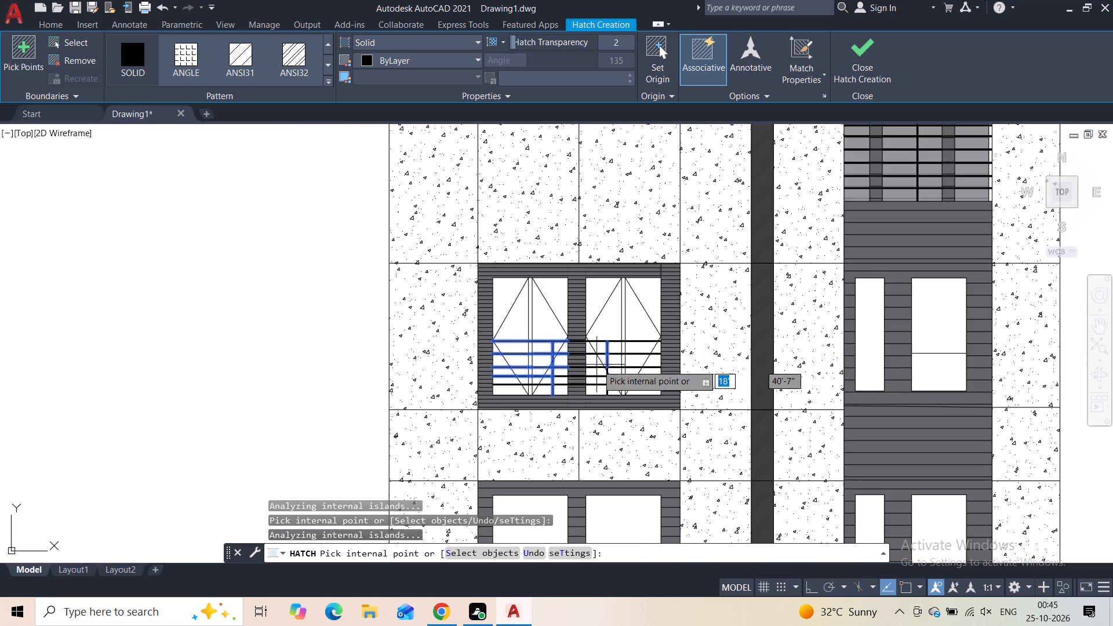
pyautogui.click(850, 71)
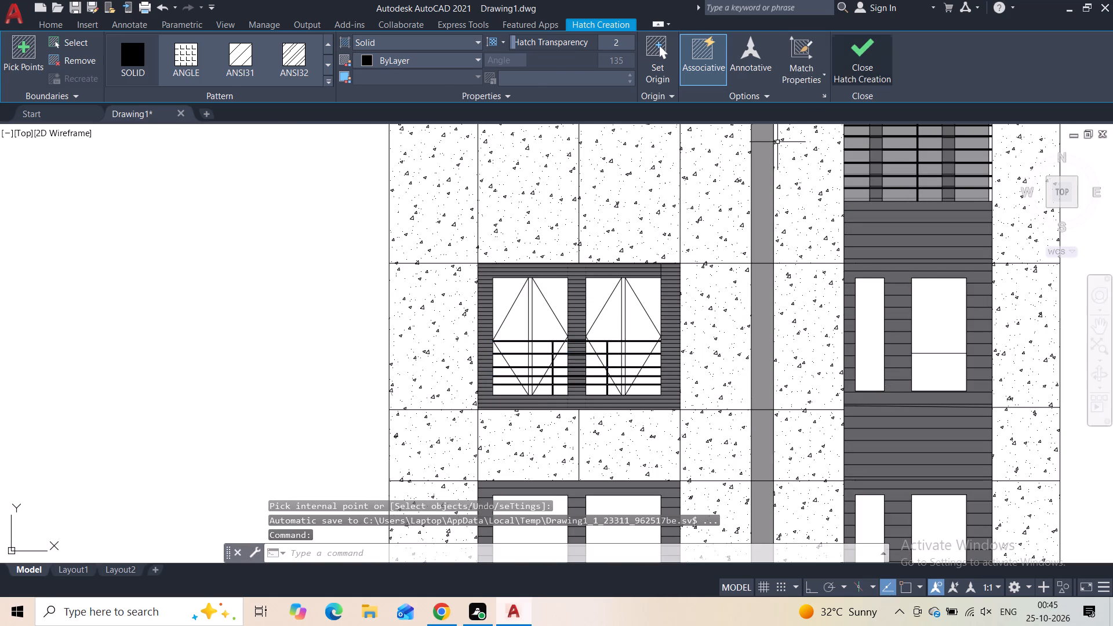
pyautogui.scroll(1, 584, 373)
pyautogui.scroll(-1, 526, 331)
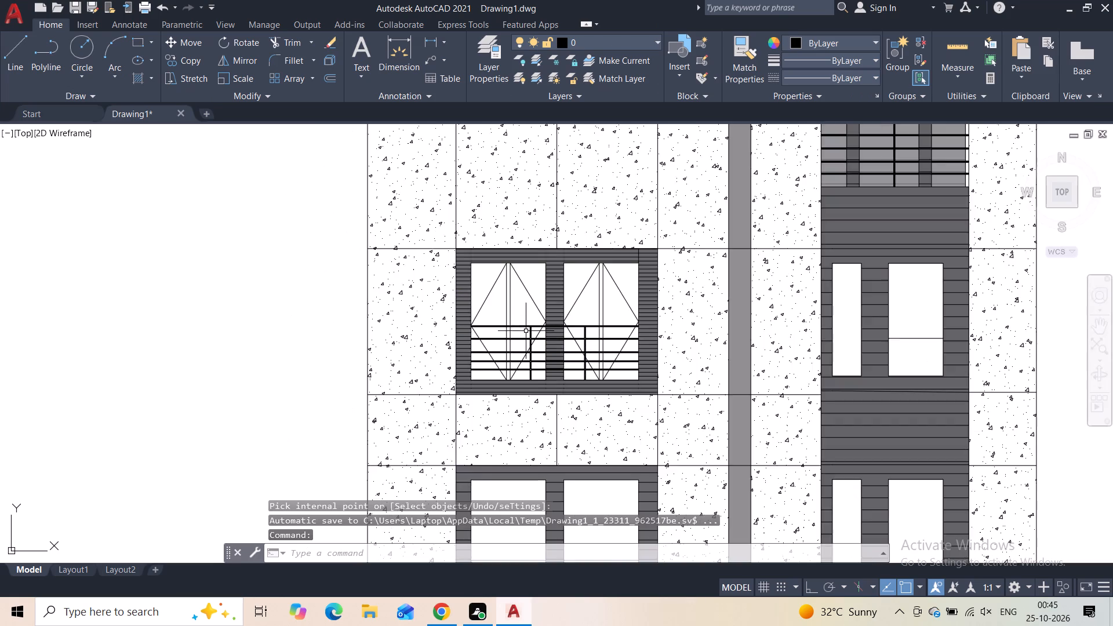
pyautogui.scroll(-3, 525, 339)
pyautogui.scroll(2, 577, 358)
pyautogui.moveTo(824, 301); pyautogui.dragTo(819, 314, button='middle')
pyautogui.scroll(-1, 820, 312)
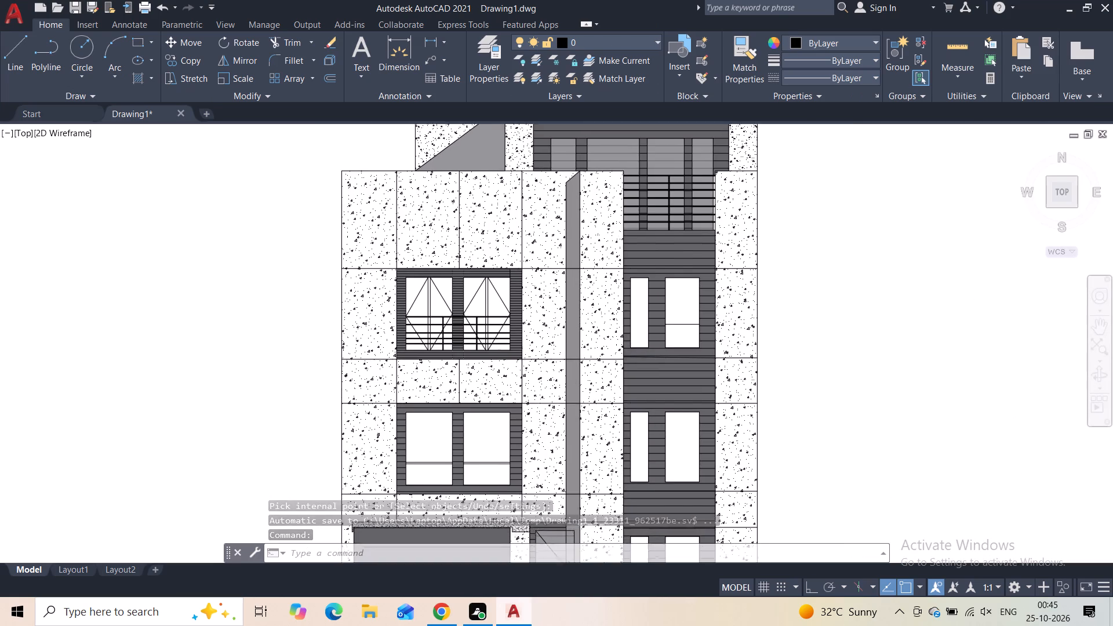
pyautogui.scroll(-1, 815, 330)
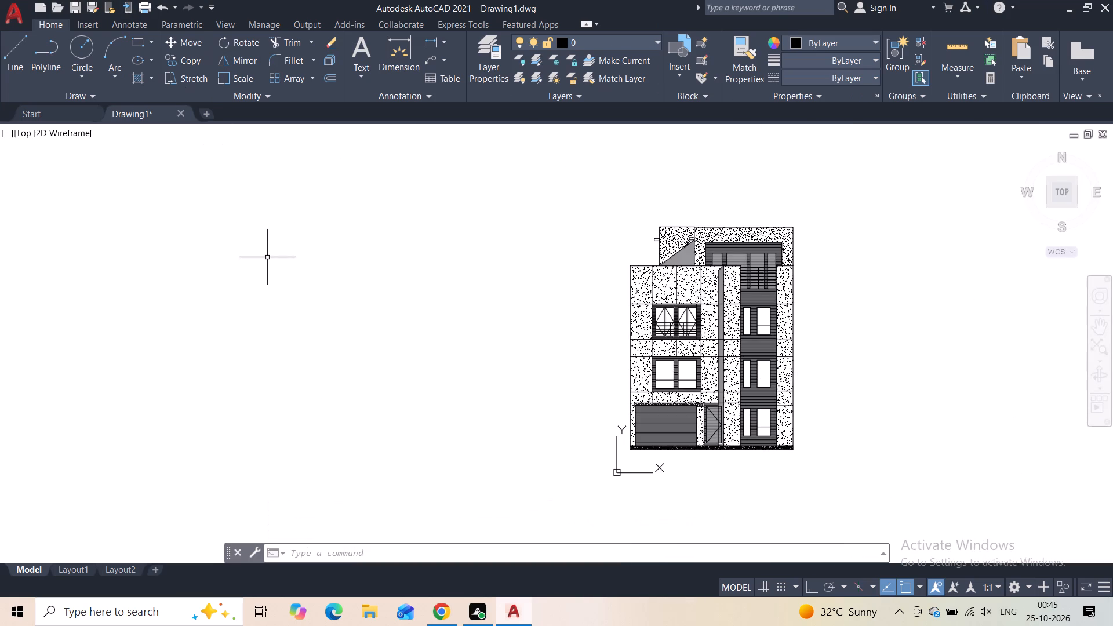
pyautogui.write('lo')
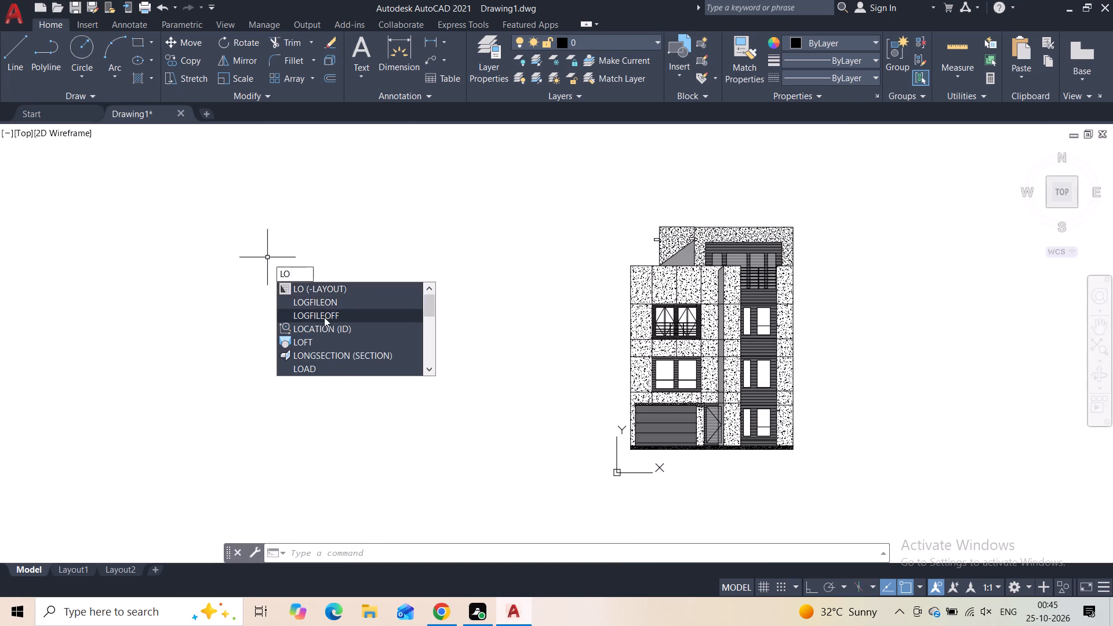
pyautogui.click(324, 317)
# Save the drawing as Drawing14 in the Part Time folder.
pyautogui.click(94, 12)
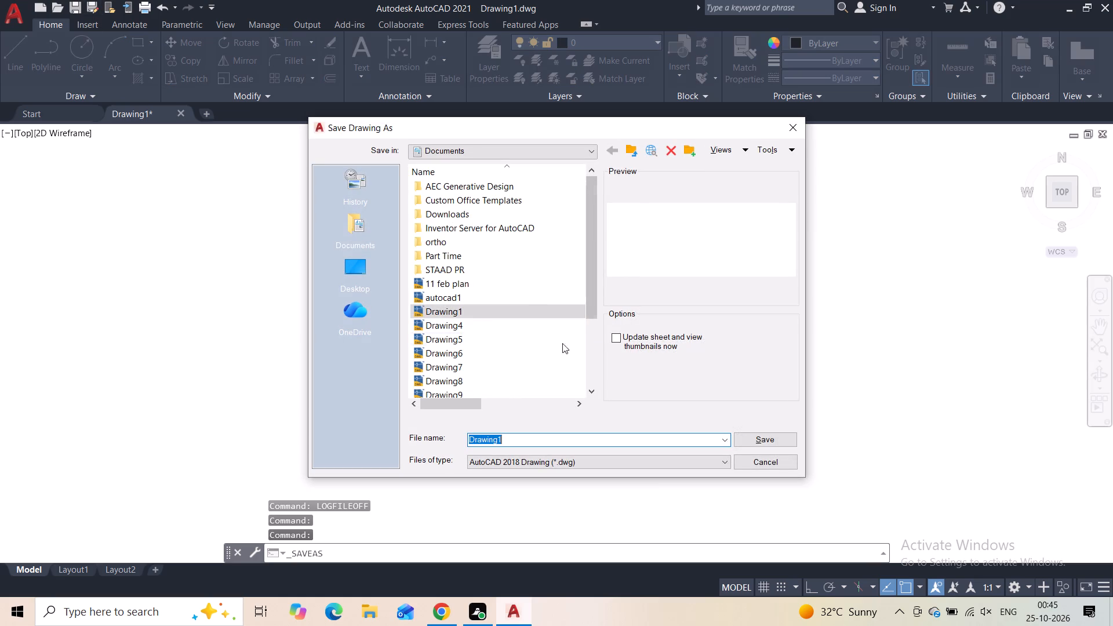
pyautogui.doubleClick(483, 254)
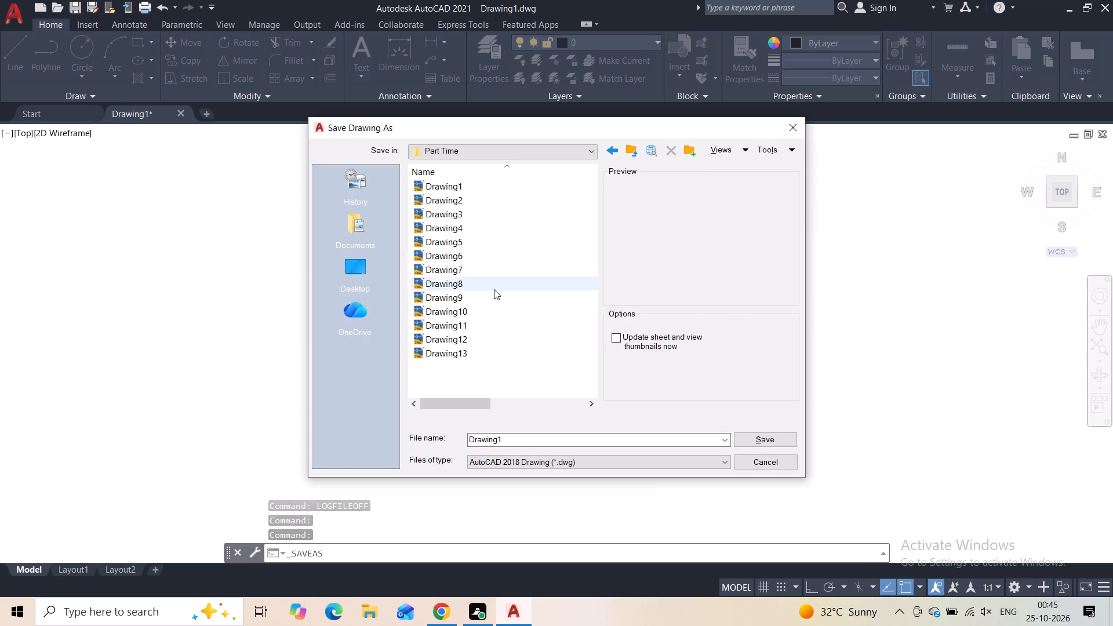
pyautogui.doubleClick(523, 434)
pyautogui.click(521, 435)
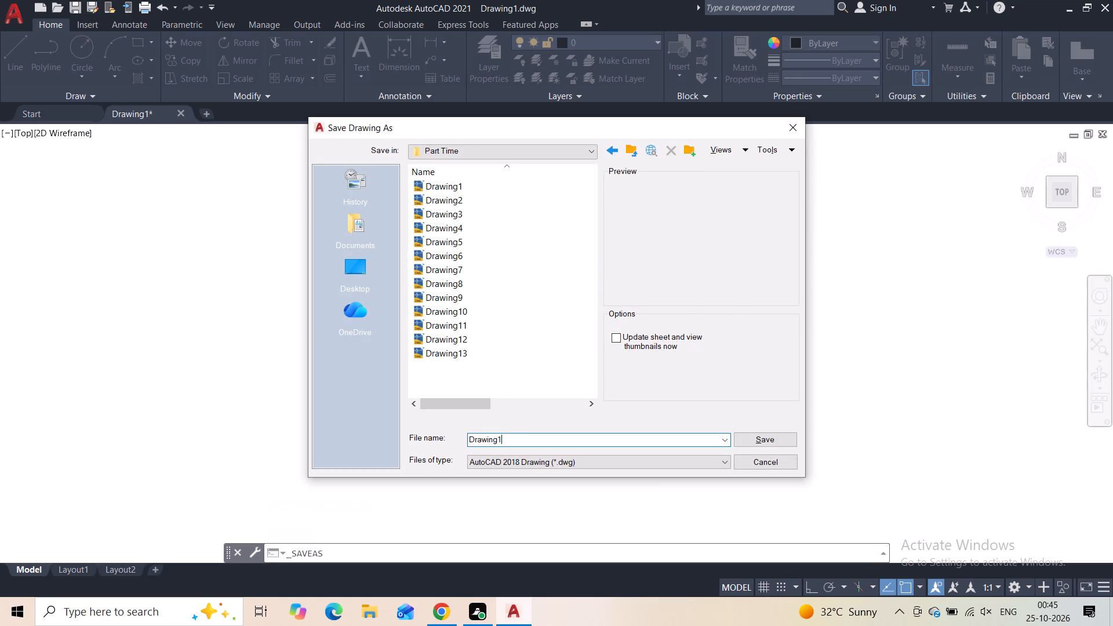
pyautogui.press('4')
pyautogui.press('Return')
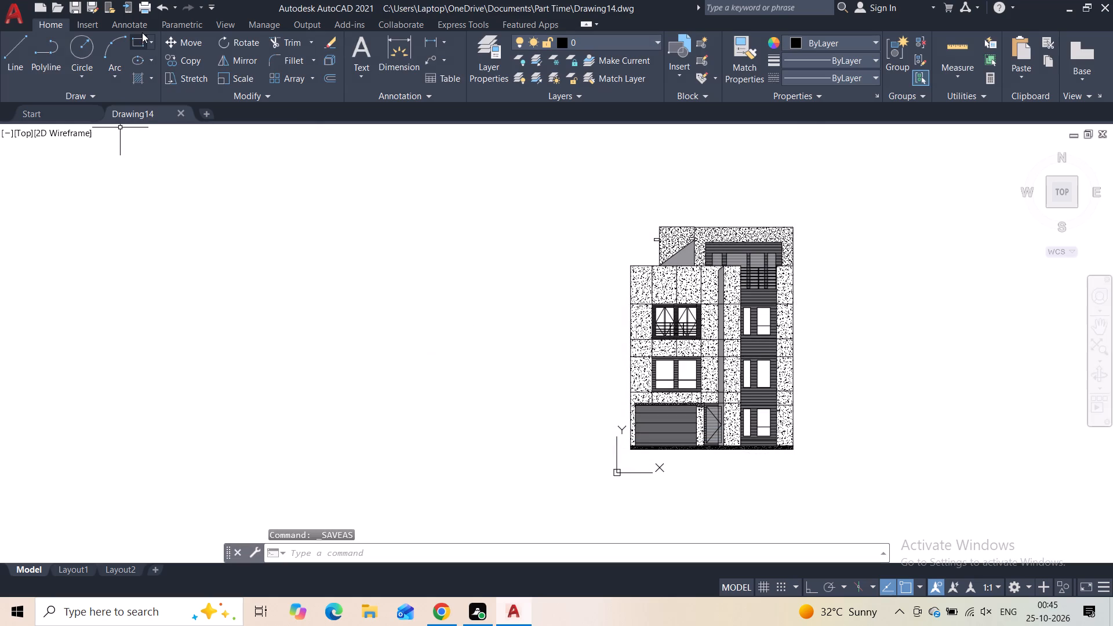
# Set up a plot with the previous plot settings and a plot window enclosing the whole facade.
pyautogui.click(145, 10)
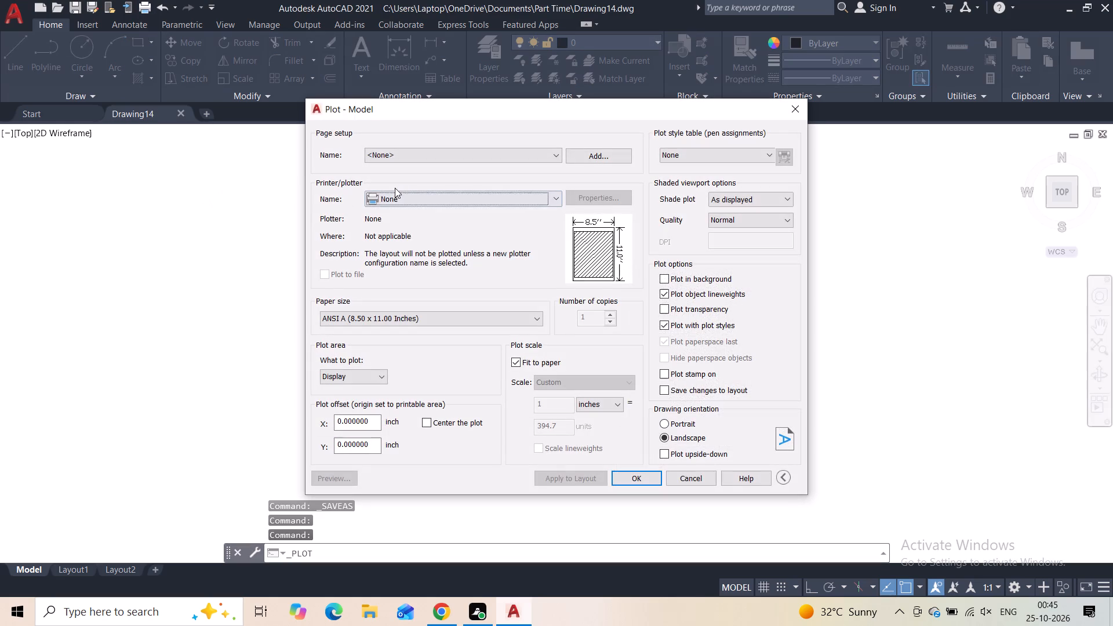
pyautogui.click(396, 155)
pyautogui.click(392, 174)
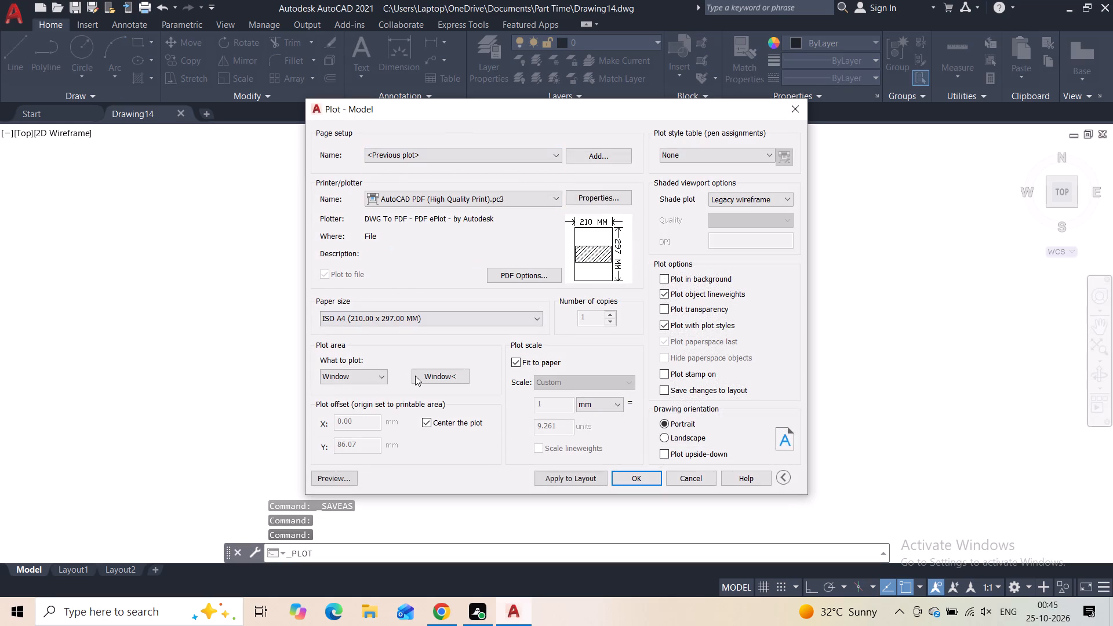
pyautogui.click(451, 378)
pyautogui.click(808, 211)
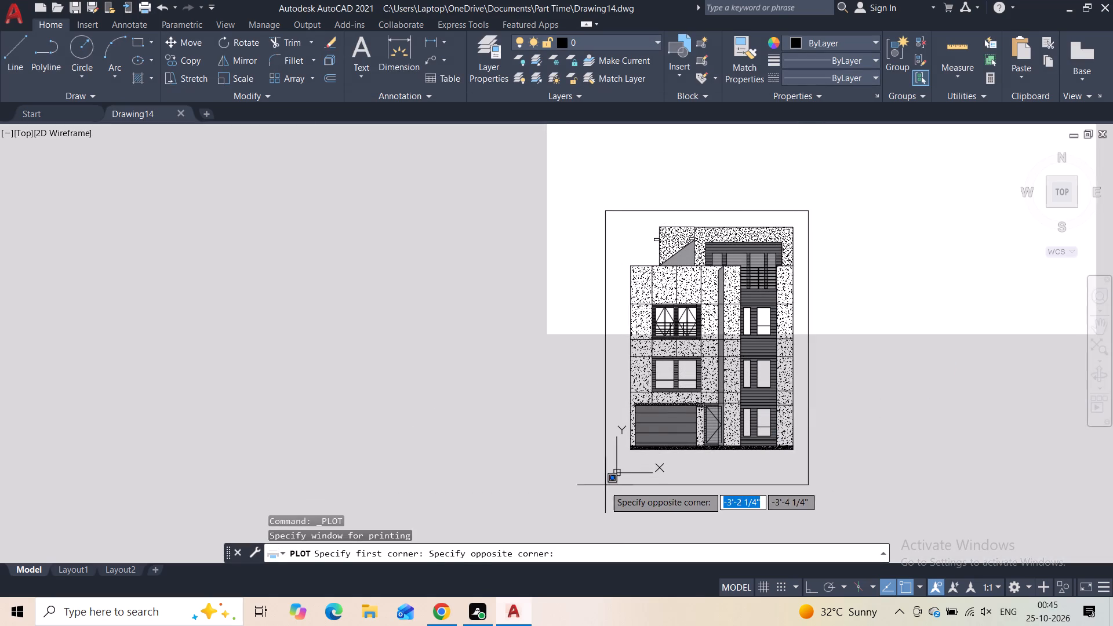
pyautogui.click(612, 467)
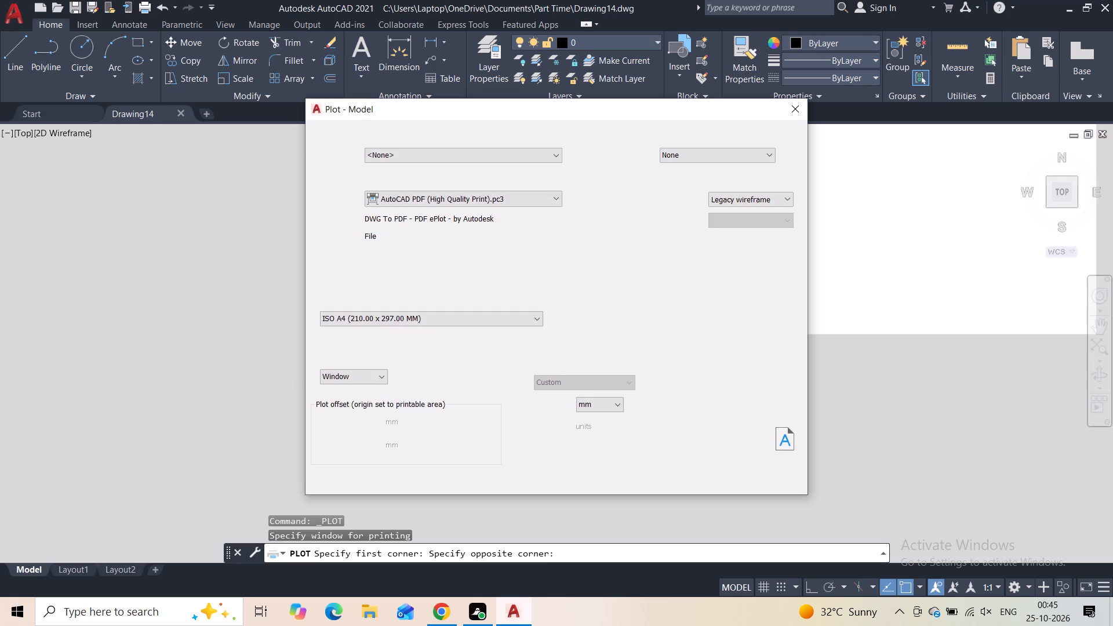
# Plot the facade to Drawing14-Model.pdf in the Part Time folder.
pyautogui.click(631, 472)
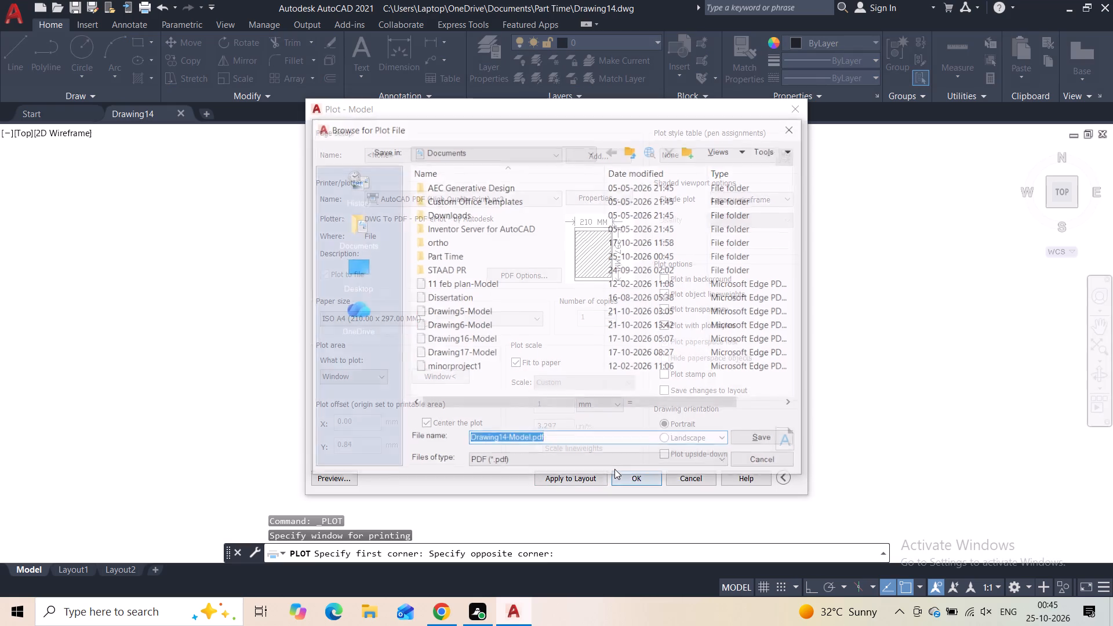
pyautogui.doubleClick(490, 262)
pyautogui.click(755, 436)
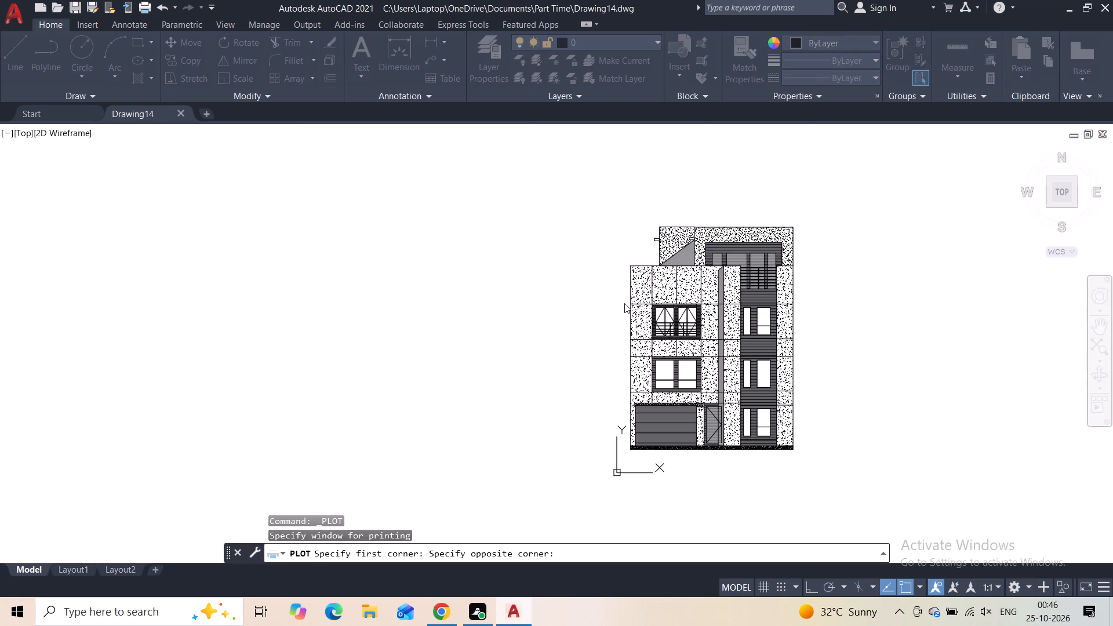